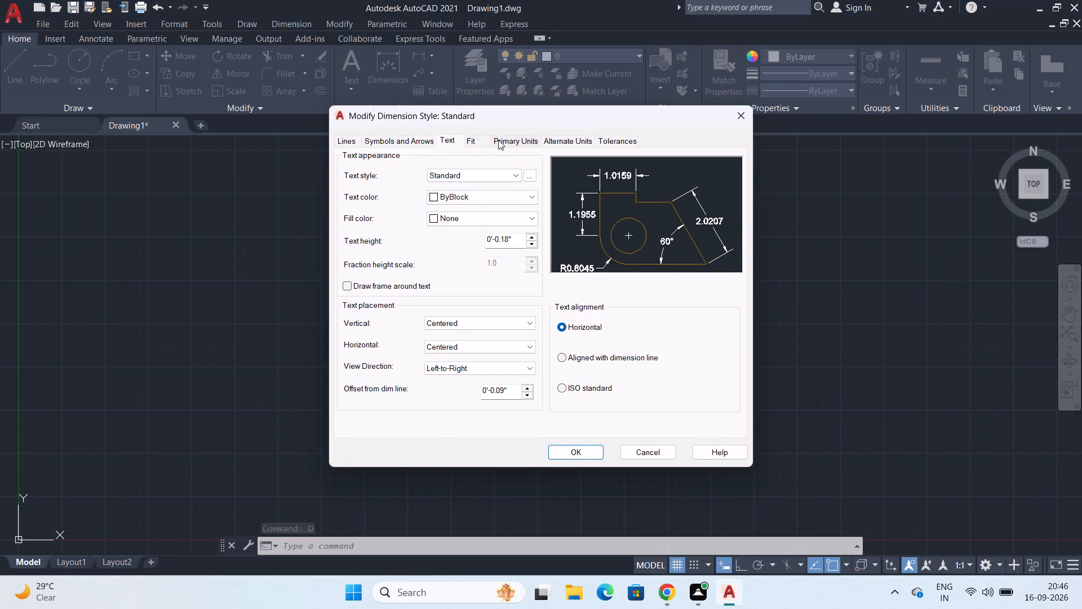
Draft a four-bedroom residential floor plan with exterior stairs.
Set the Standard dimension style's primary units to Engineering format with 0'-0.0" precision.
{"action": "left_click", "coordinate": [502, 140]}
{"action": "left_click", "coordinate": [529, 164]}
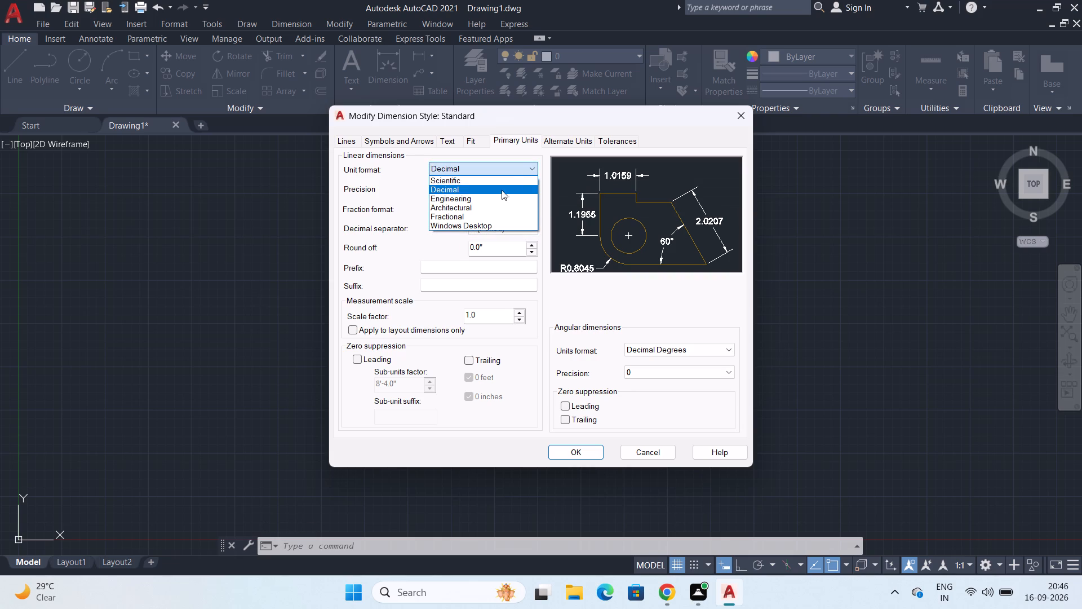
{"action": "left_click", "coordinate": [498, 202]}
{"action": "left_click", "coordinate": [519, 191]}
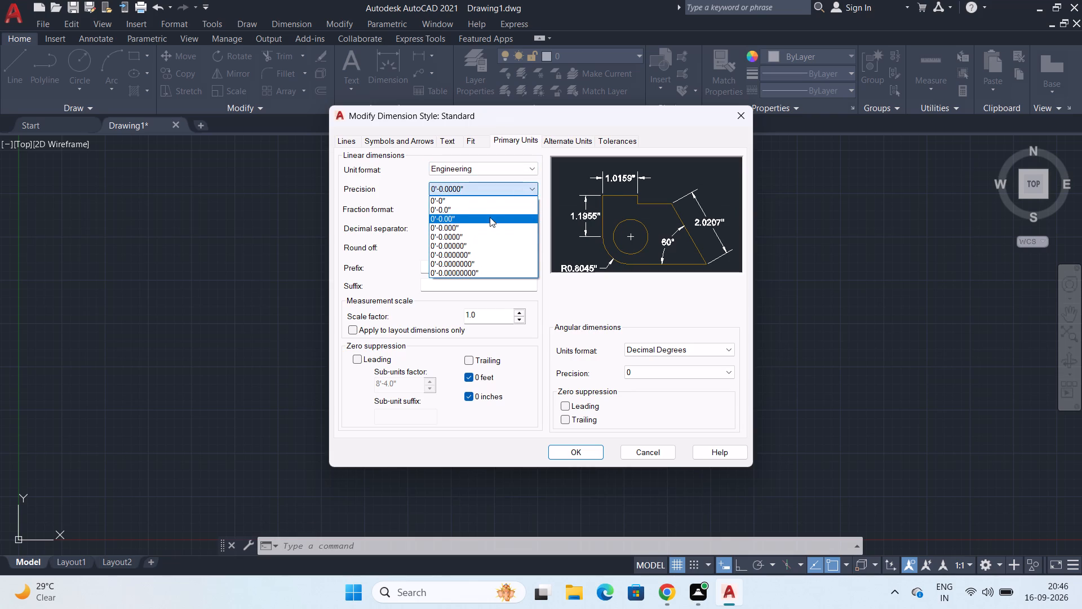
{"action": "left_click", "coordinate": [493, 209]}
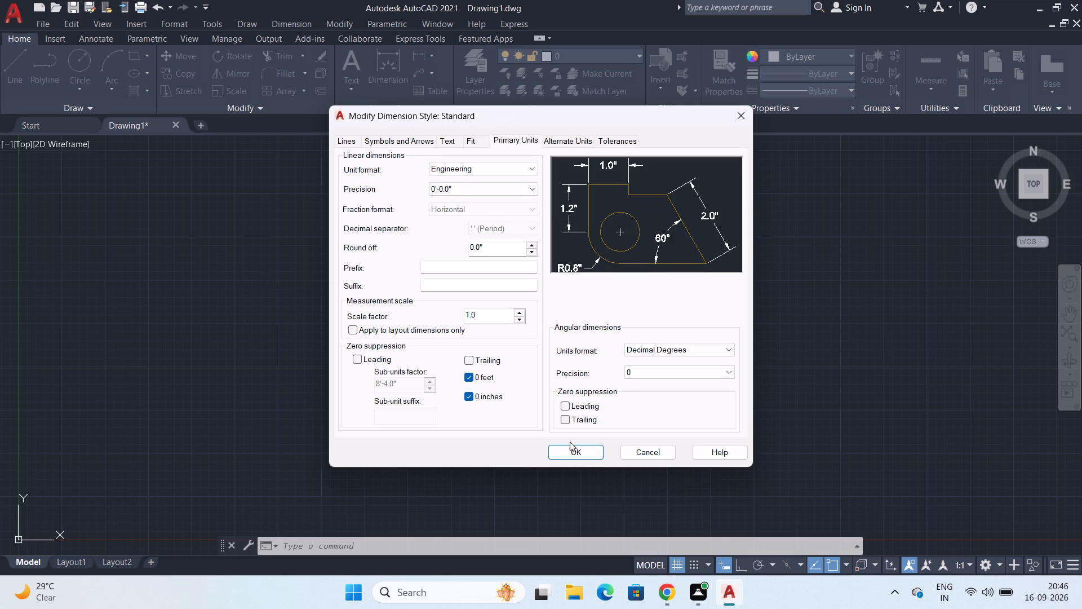
Set the dimension style's text height to 9".
{"action": "left_click", "coordinate": [450, 138]}
{"action": "double_click", "coordinate": [513, 237]}
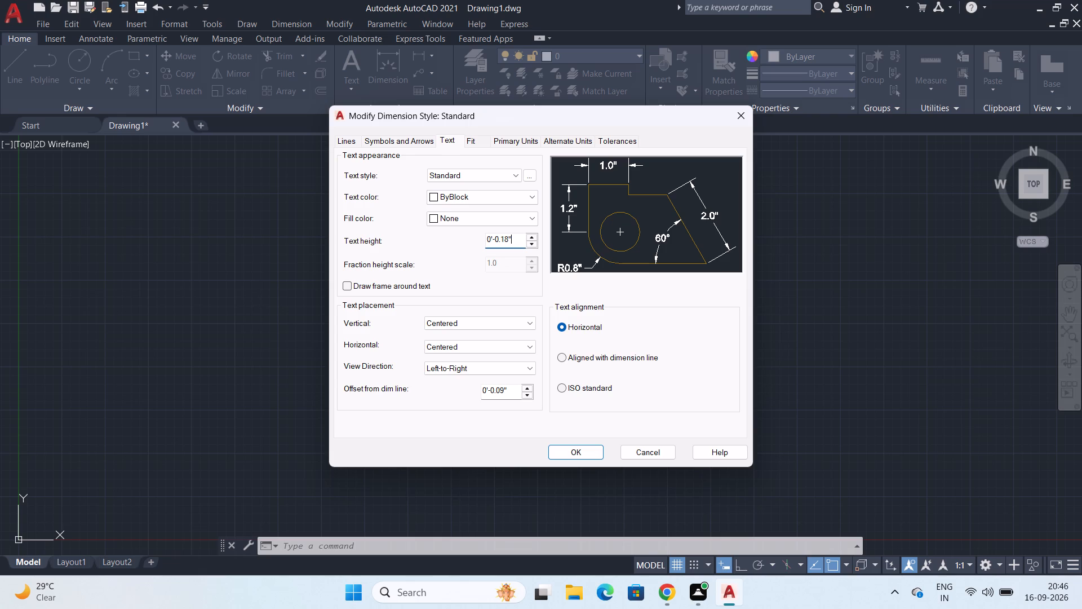
{"action": "key", "text": "BackSpace"}
{"action": "key", "text": "BackSpace"}
{"action": "key", "text": "BackSpace"}
{"action": "key", "text": "BackSpace"}
{"action": "key", "text": "BackSpace"}
{"action": "type", "text": "9\""}
Set the dimension style's arrow size to 9", then apply the style changes and close the Dimension Style Manager.
{"action": "left_click", "coordinate": [393, 139]}
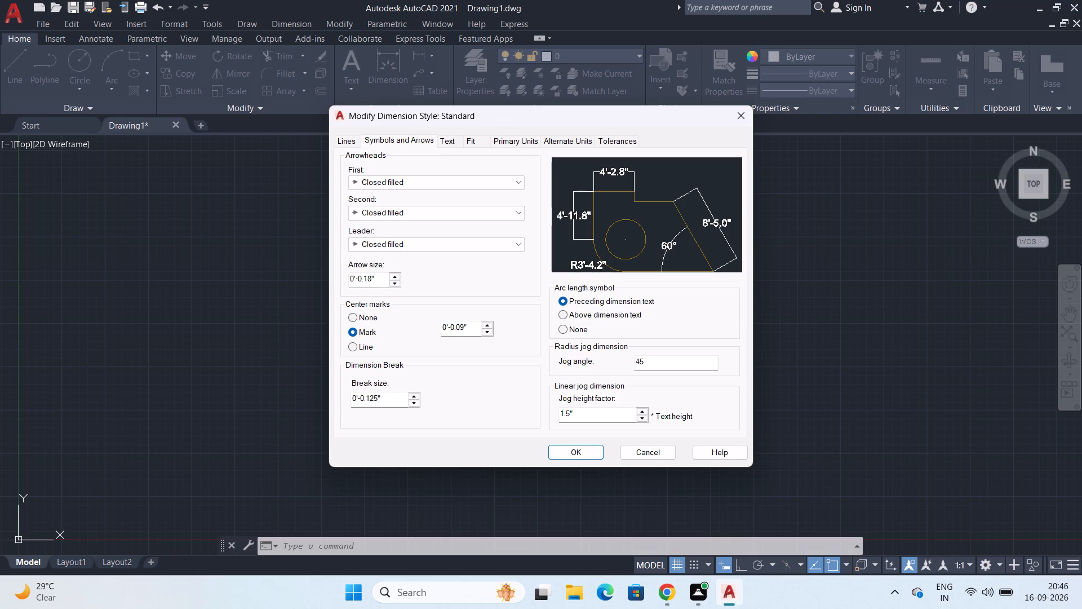
{"action": "double_click", "coordinate": [378, 282]}
{"action": "key", "text": "BackSpace"}
{"action": "key", "text": "BackSpace"}
{"action": "key", "text": "BackSpace"}
{"action": "key", "text": "BackSpace"}
{"action": "key", "text": "BackSpace"}
{"action": "key", "text": "BackSpace"}
{"action": "key", "text": "BackSpace"}
{"action": "key", "text": "BackSpace"}
{"action": "key", "text": "BackSpace"}
{"action": "type", "text": "9\""}
{"action": "left_click", "coordinate": [583, 454]}
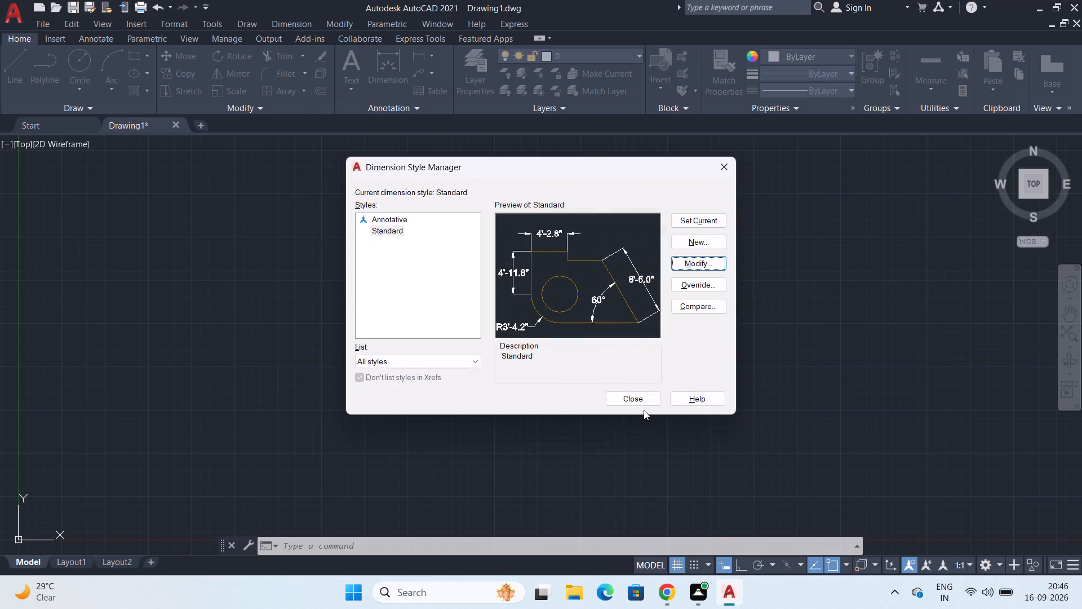
{"action": "left_click", "coordinate": [641, 396]}
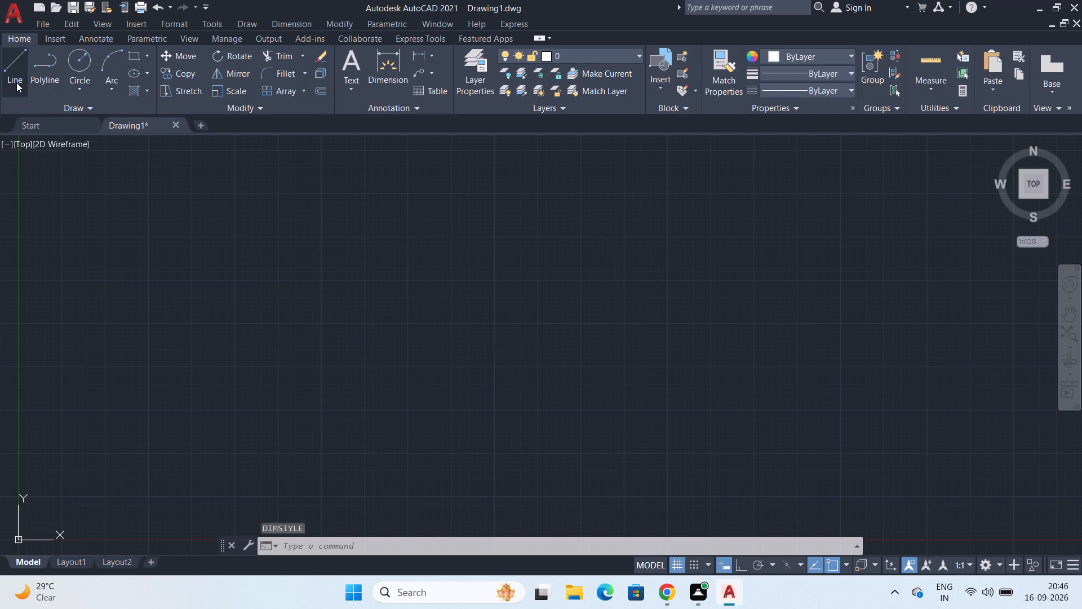
Draw a rectangle 40' wide and 57' high.
{"action": "left_click", "coordinate": [130, 55]}
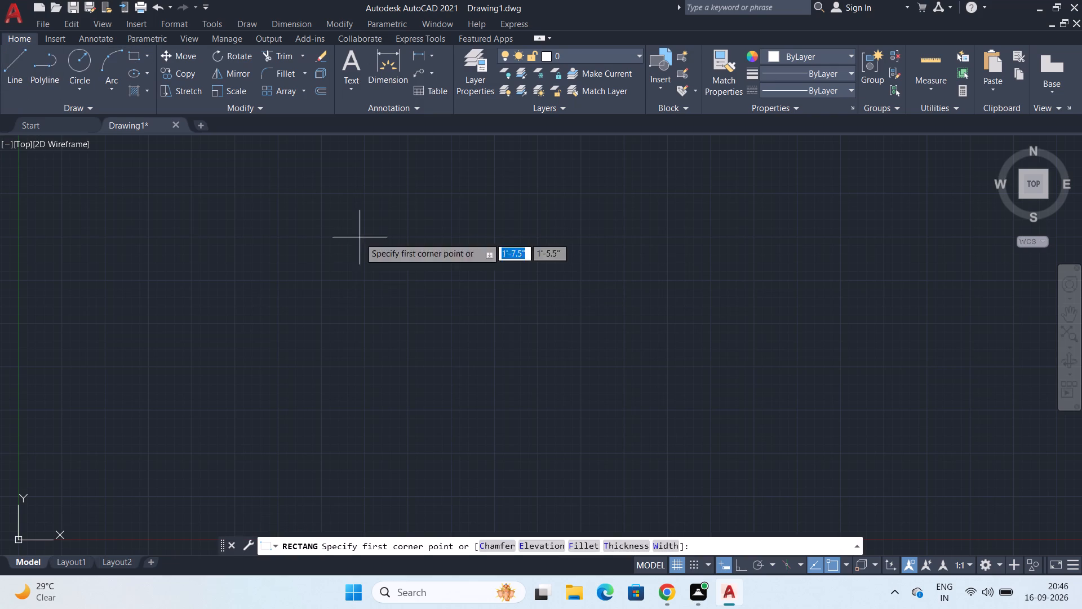
{"action": "left_click", "coordinate": [324, 194]}
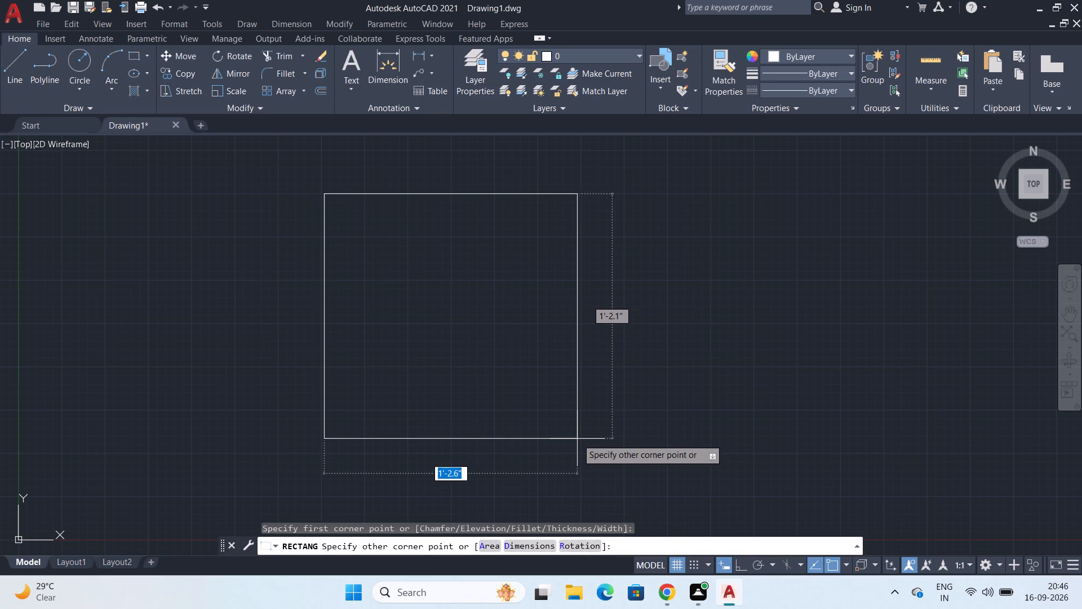
{"action": "key", "text": "4"}
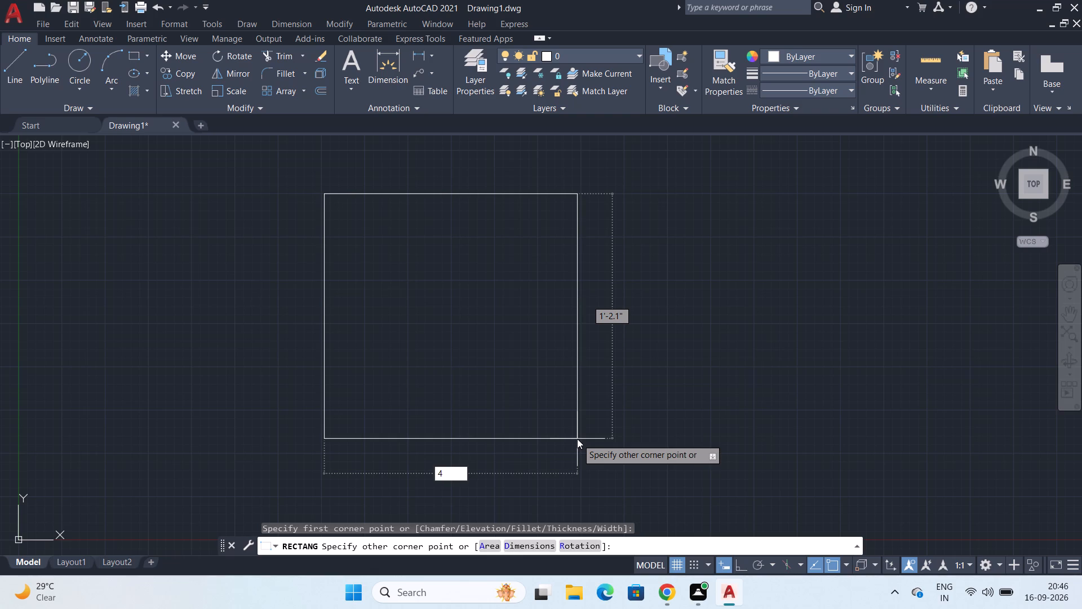
{"action": "key", "text": "0"}
{"action": "key", "text": "apostrophe"}
{"action": "key", "text": "Tab"}
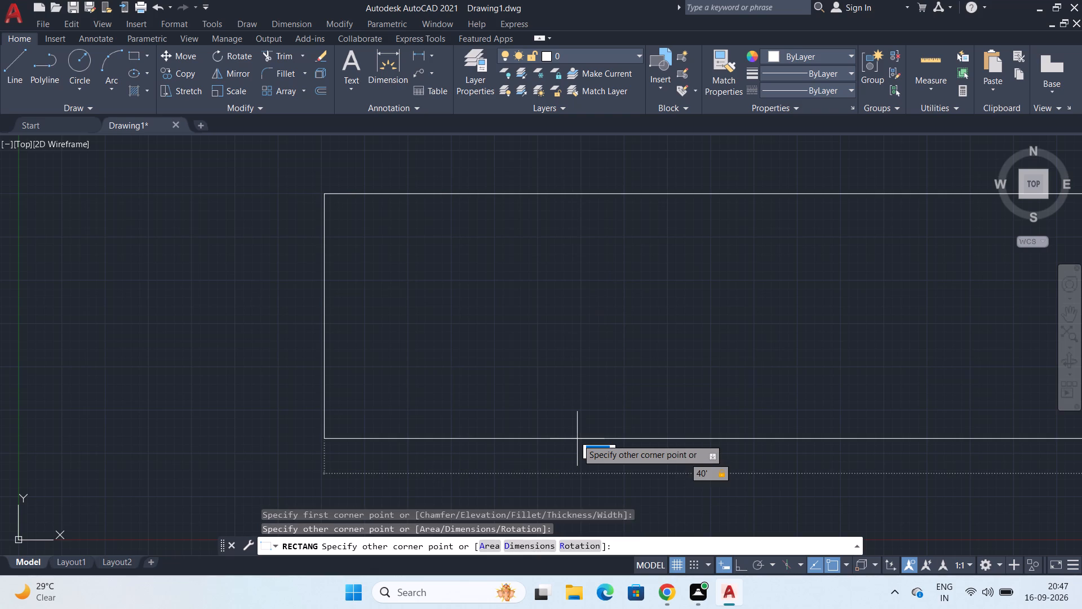
{"action": "type", "text": "57'"}
{"action": "key", "text": "Return"}
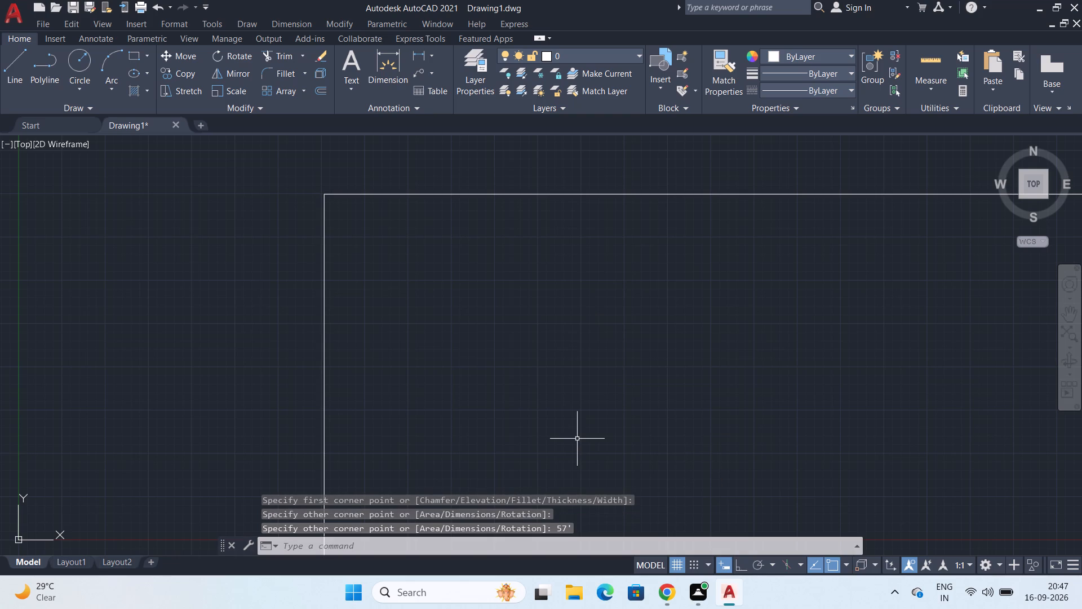
Move the rectangle by its lower-left corner to a free spot above and to the right of the origin.
{"action": "scroll", "coordinate": [587, 436], "scroll_direction": "down", "scroll_amount": 6}
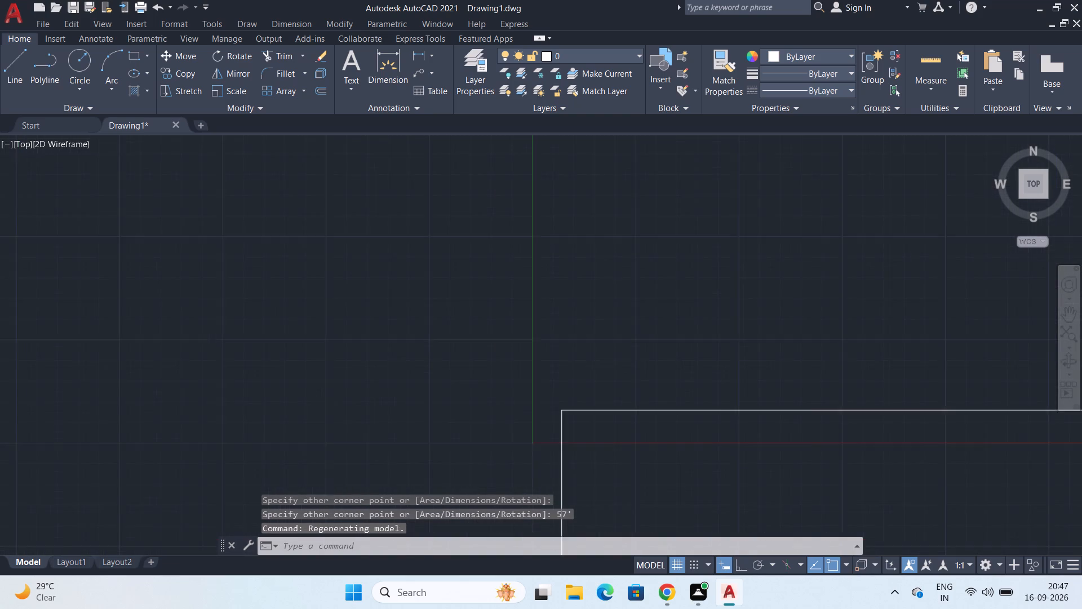
{"action": "middle_click_drag", "start_coordinate": [570, 387], "coordinate": [356, 91]}
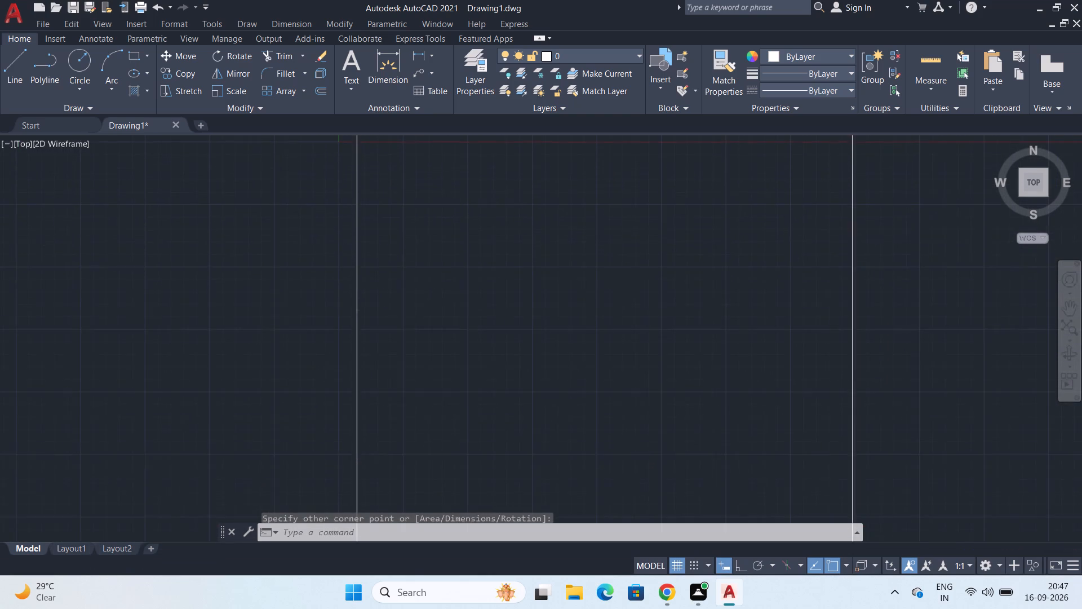
{"action": "scroll", "coordinate": [496, 264], "scroll_direction": "down", "scroll_amount": 2}
{"action": "middle_click_drag", "start_coordinate": [509, 276], "coordinate": [443, 208]}
{"action": "scroll", "coordinate": [385, 235], "scroll_direction": "up", "scroll_amount": 1}
{"action": "scroll", "coordinate": [385, 235], "scroll_direction": "down", "scroll_amount": 2}
{"action": "left_click", "coordinate": [378, 204]}
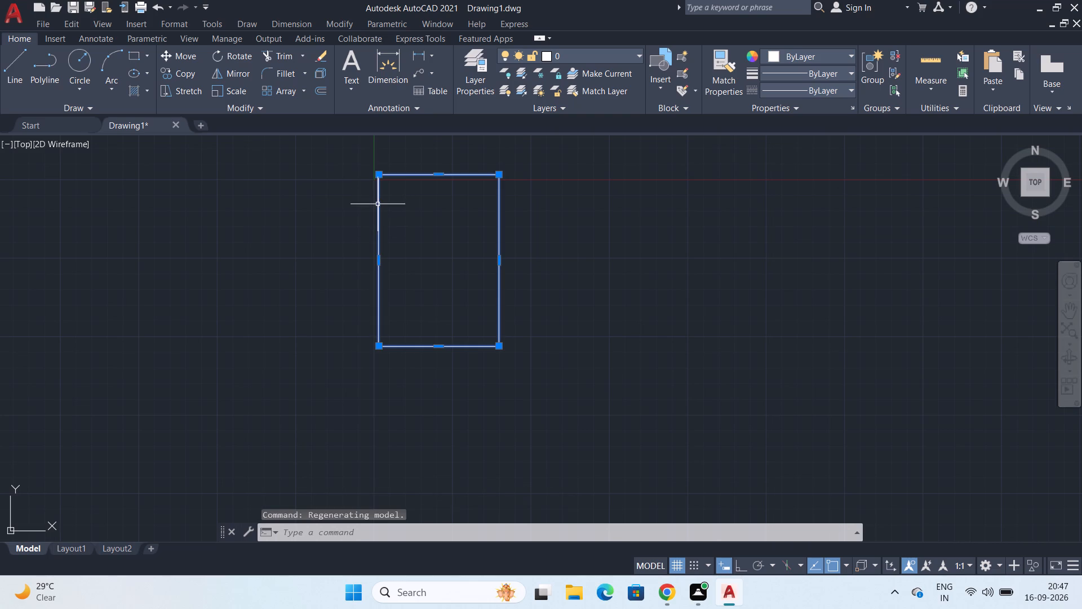
{"action": "key", "text": "m"}
{"action": "key", "text": "Return"}
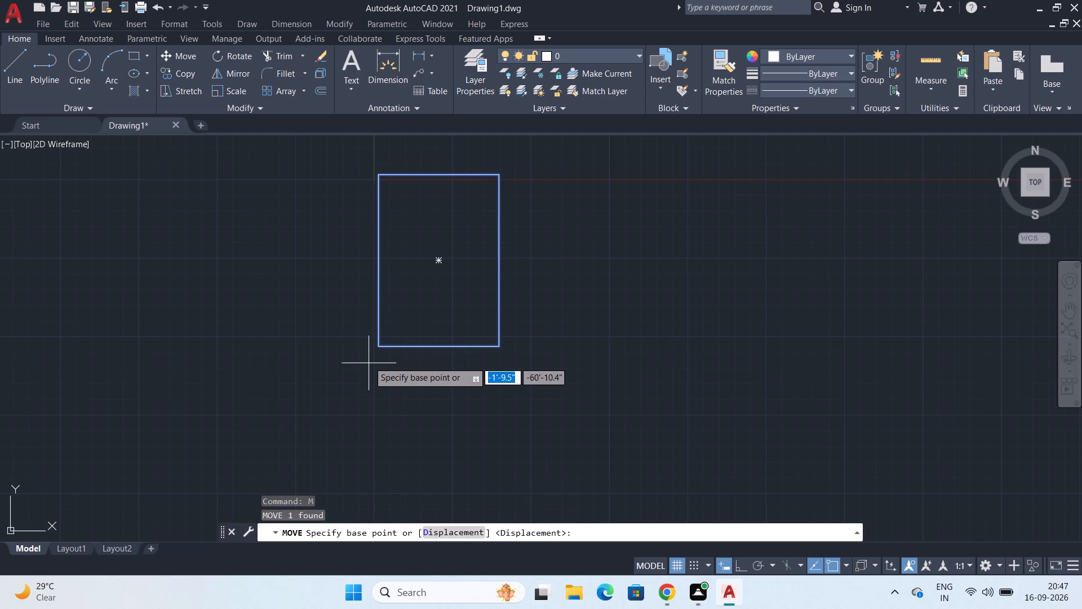
{"action": "left_click", "coordinate": [378, 348]}
{"action": "scroll", "coordinate": [414, 215], "scroll_direction": "down", "scroll_amount": 2}
{"action": "middle_click_drag", "start_coordinate": [414, 215], "coordinate": [391, 259]}
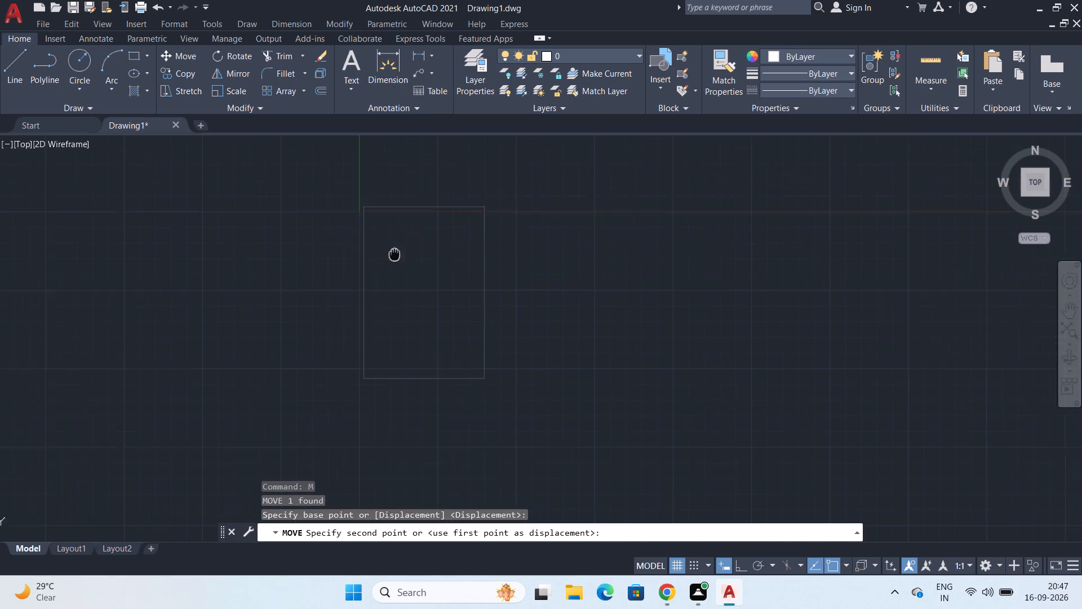
{"action": "middle_click_drag", "start_coordinate": [391, 259], "coordinate": [313, 361]}
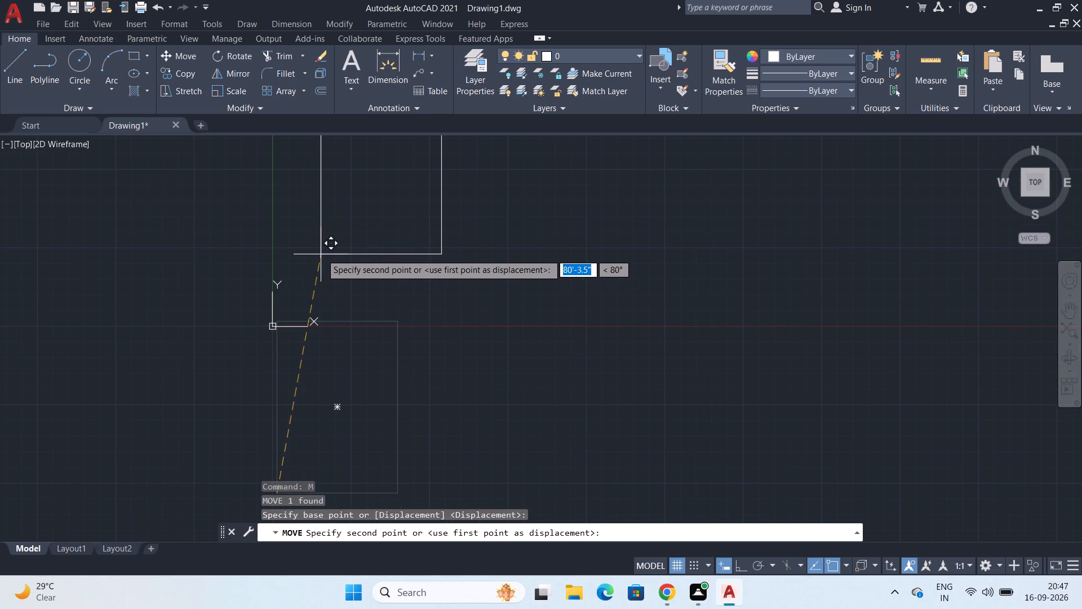
{"action": "left_click", "coordinate": [357, 262]}
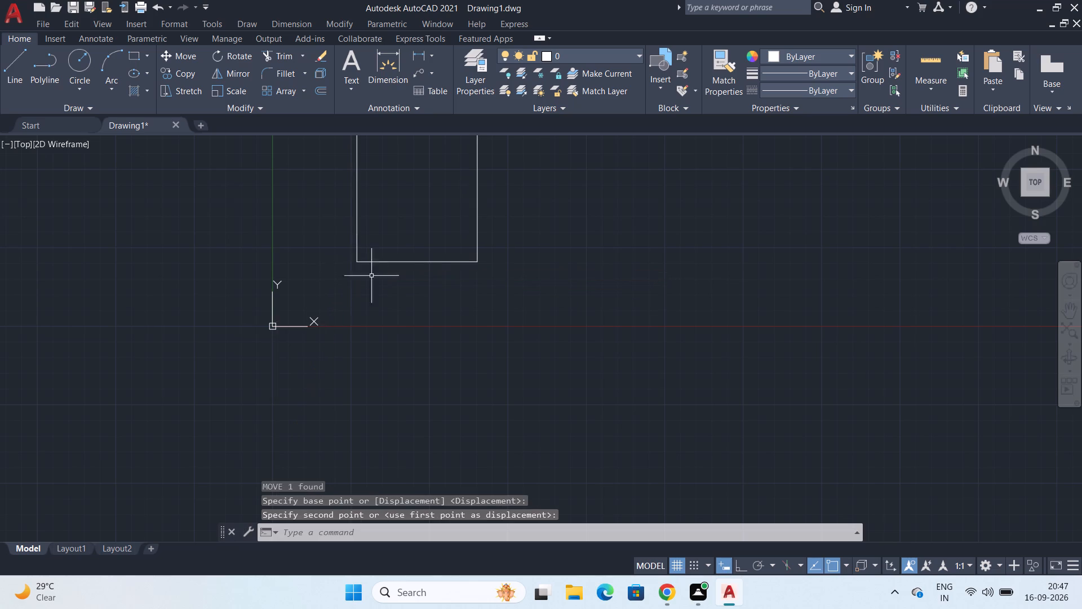
Measure the rectangle's width and height.
{"action": "scroll", "coordinate": [401, 304], "scroll_direction": "down", "scroll_amount": 1}
{"action": "middle_click_drag", "start_coordinate": [401, 304], "coordinate": [422, 348]}
{"action": "scroll", "coordinate": [432, 296], "scroll_direction": "up", "scroll_amount": 2}
{"action": "middle_click_drag", "start_coordinate": [432, 296], "coordinate": [430, 398]}
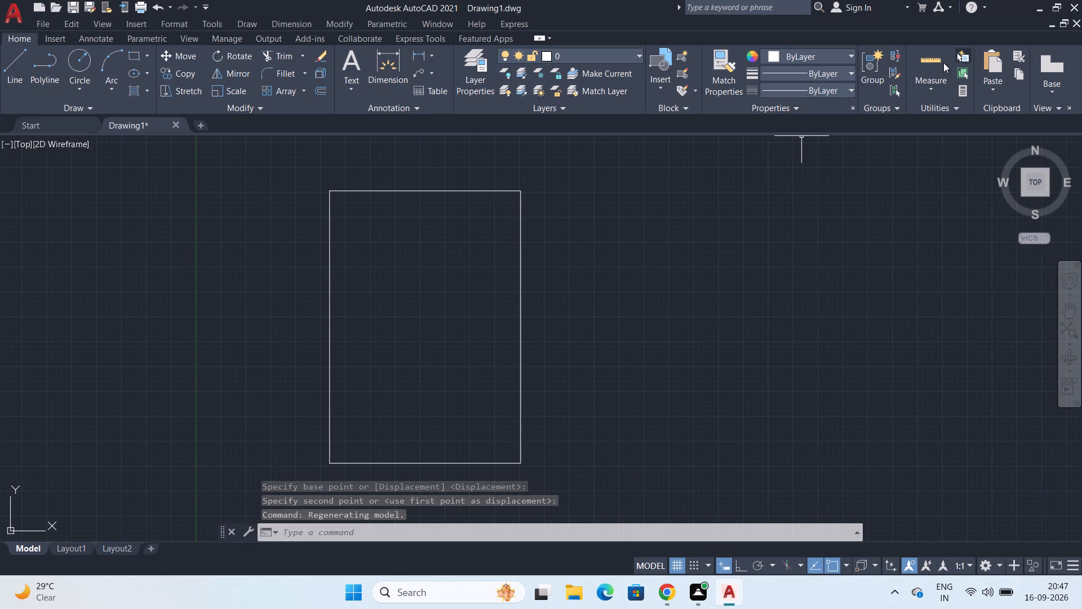
{"action": "left_click", "coordinate": [942, 59]}
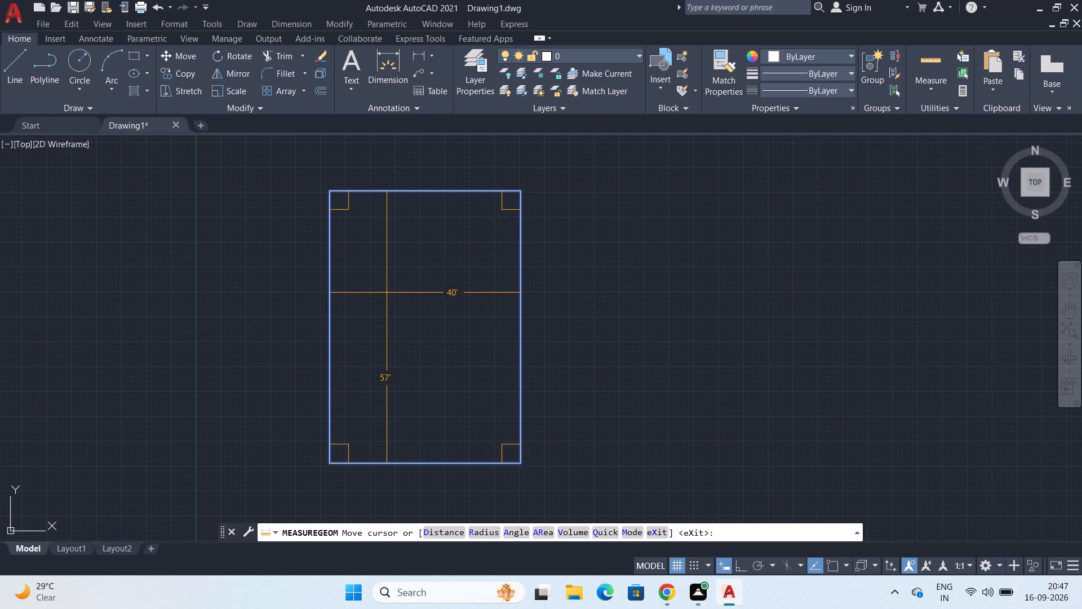
{"action": "key", "text": "space"}
Offset the rectangle inward by 5" to form the outer wall outline.
{"action": "type", "text": "OFF"}
{"action": "key", "text": "Return"}
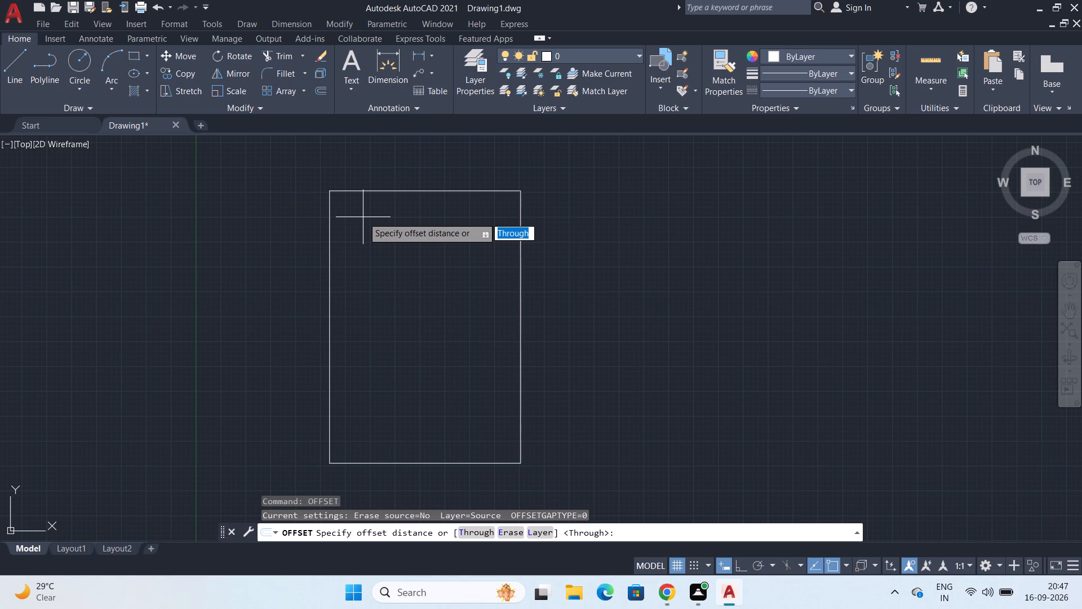
{"action": "type", "text": "3\""}
{"action": "key", "text": "Return"}
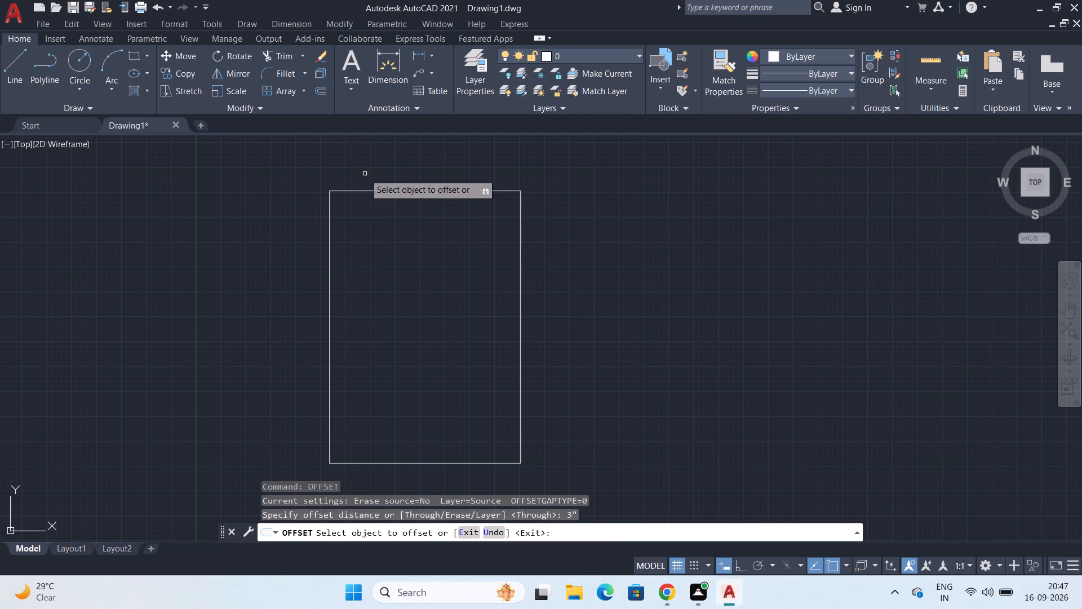
{"action": "left_click", "coordinate": [373, 192]}
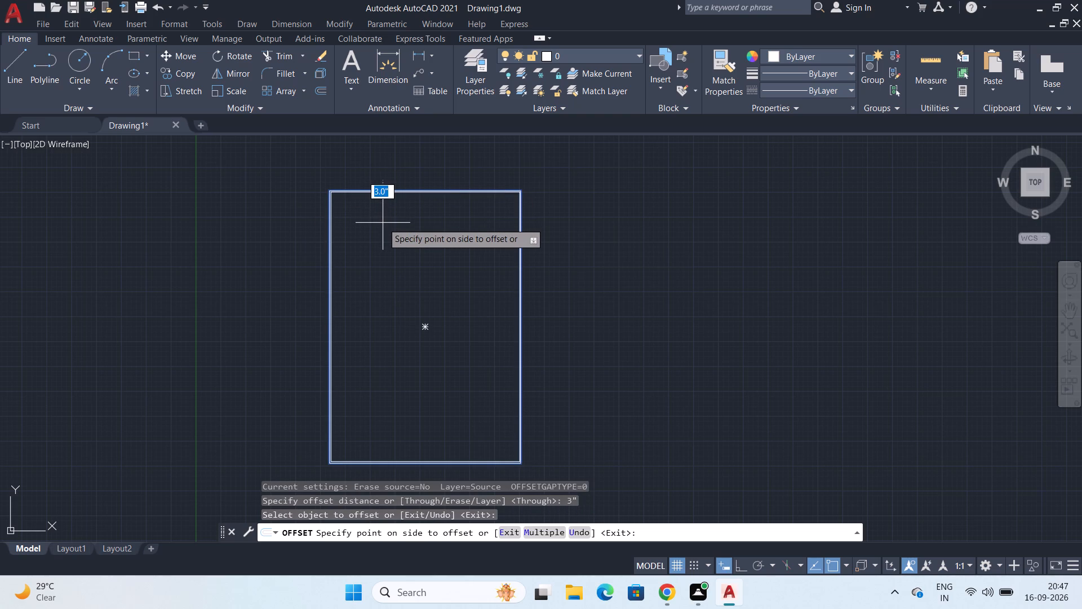
{"action": "key", "text": "5"}
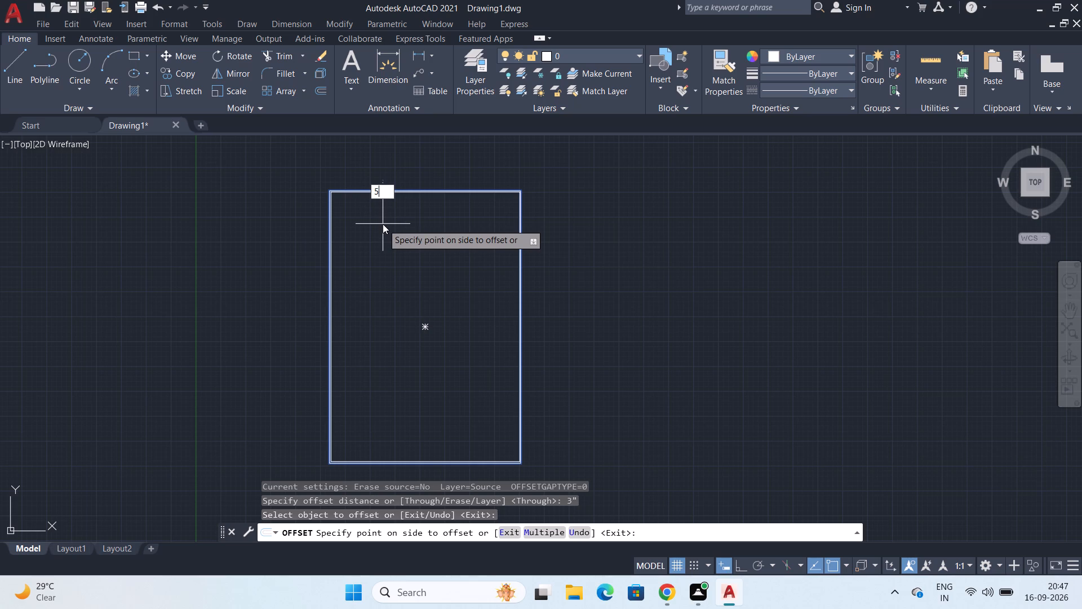
{"action": "key", "text": "shift+quotedbl"}
{"action": "key", "text": "Return"}
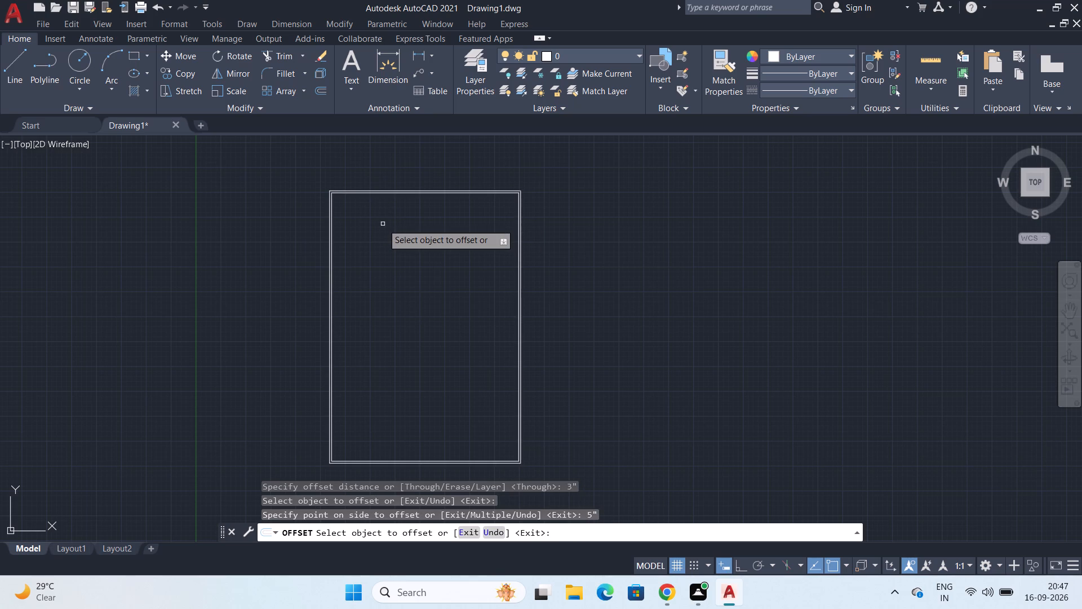
{"action": "scroll", "coordinate": [383, 224], "scroll_direction": "up", "scroll_amount": 3}
{"action": "scroll", "coordinate": [383, 224], "scroll_direction": "down", "scroll_amount": 2}
{"action": "middle_click_drag", "start_coordinate": [383, 217], "coordinate": [336, 159]}
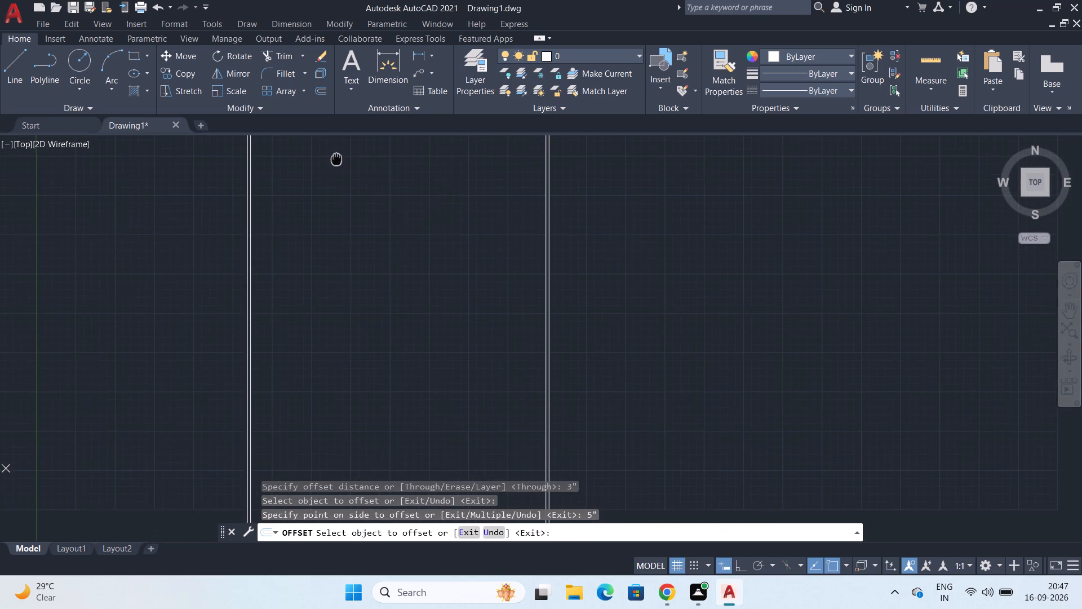
{"action": "middle_click_drag", "start_coordinate": [336, 159], "coordinate": [296, 176]}
{"action": "scroll", "coordinate": [296, 176], "scroll_direction": "up", "scroll_amount": 1}
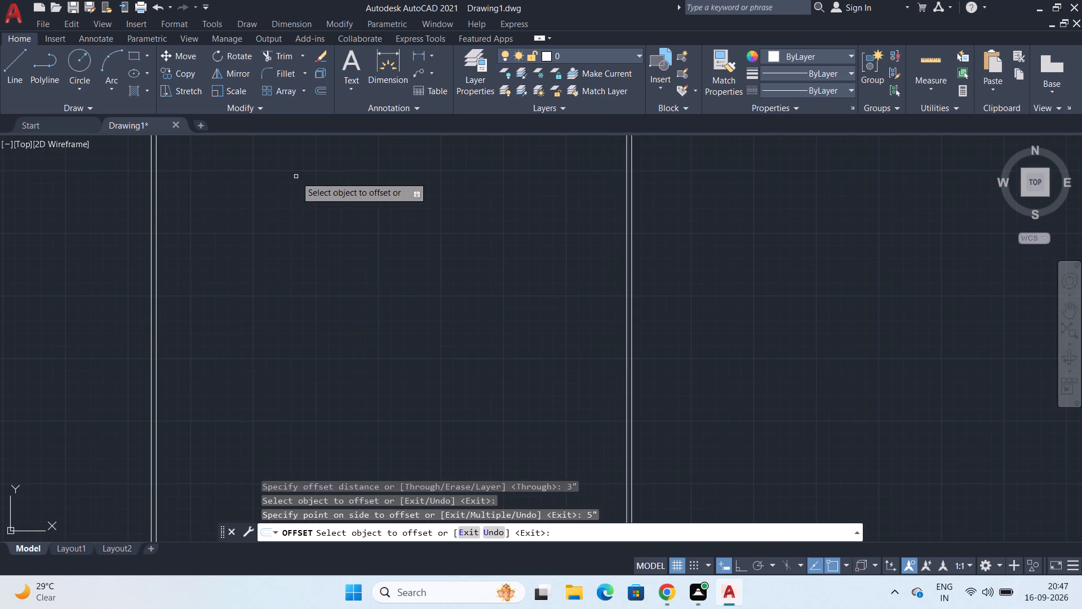
{"action": "key", "text": "space"}
{"action": "scroll", "coordinate": [296, 176], "scroll_direction": "down", "scroll_amount": 1}
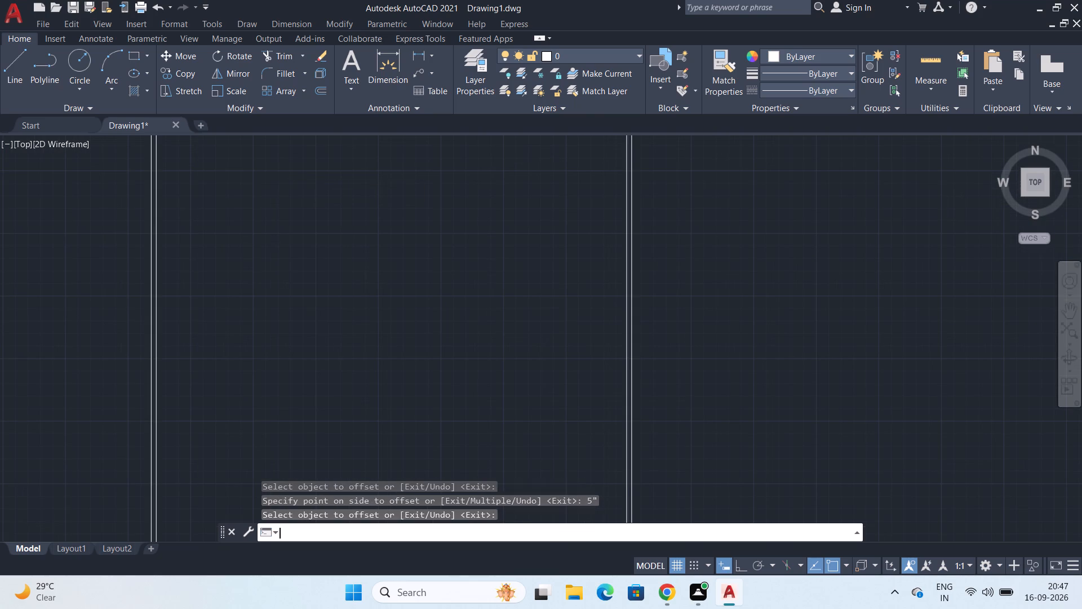
{"action": "scroll", "coordinate": [296, 176], "scroll_direction": "down", "scroll_amount": 1}
{"action": "middle_click_drag", "start_coordinate": [296, 176], "coordinate": [318, 267]}
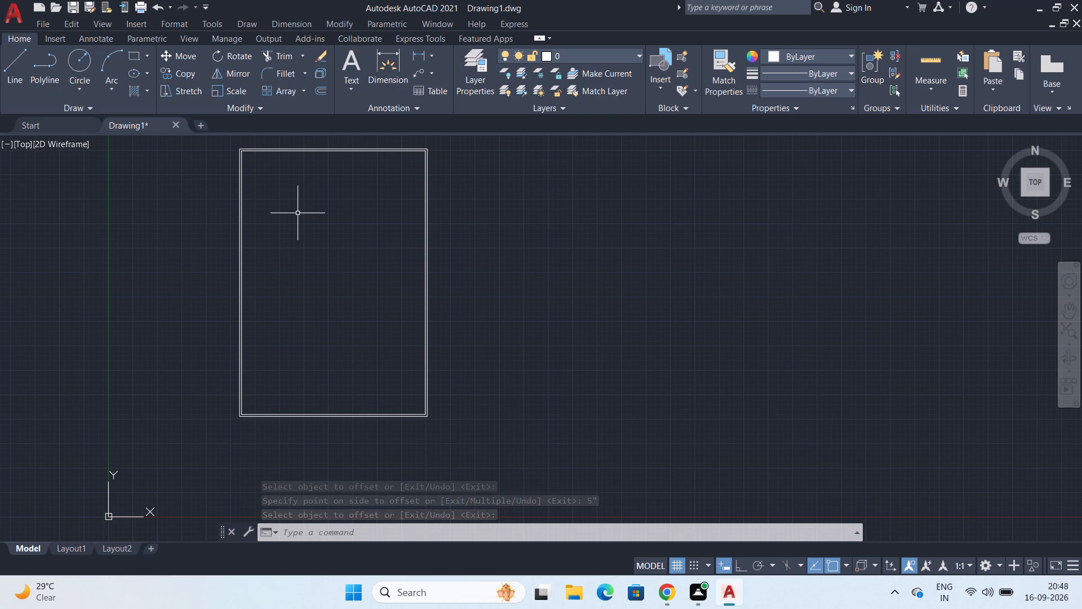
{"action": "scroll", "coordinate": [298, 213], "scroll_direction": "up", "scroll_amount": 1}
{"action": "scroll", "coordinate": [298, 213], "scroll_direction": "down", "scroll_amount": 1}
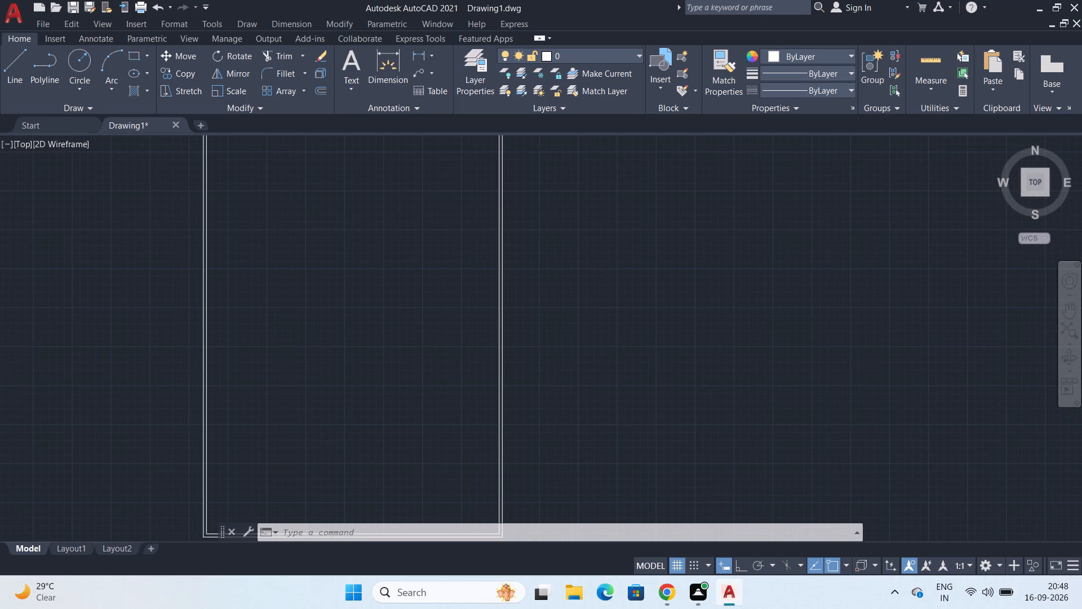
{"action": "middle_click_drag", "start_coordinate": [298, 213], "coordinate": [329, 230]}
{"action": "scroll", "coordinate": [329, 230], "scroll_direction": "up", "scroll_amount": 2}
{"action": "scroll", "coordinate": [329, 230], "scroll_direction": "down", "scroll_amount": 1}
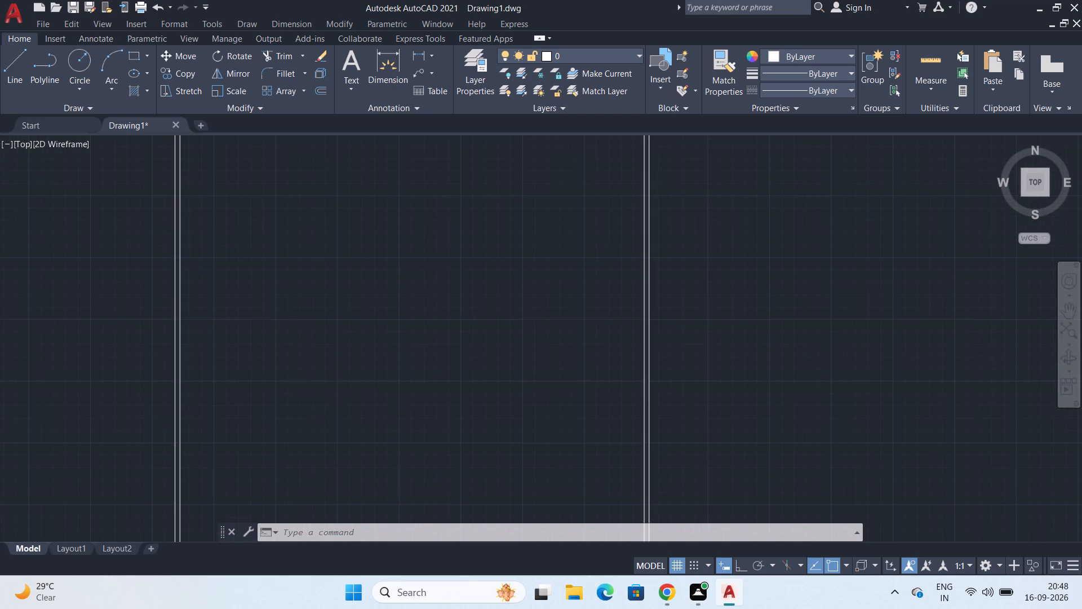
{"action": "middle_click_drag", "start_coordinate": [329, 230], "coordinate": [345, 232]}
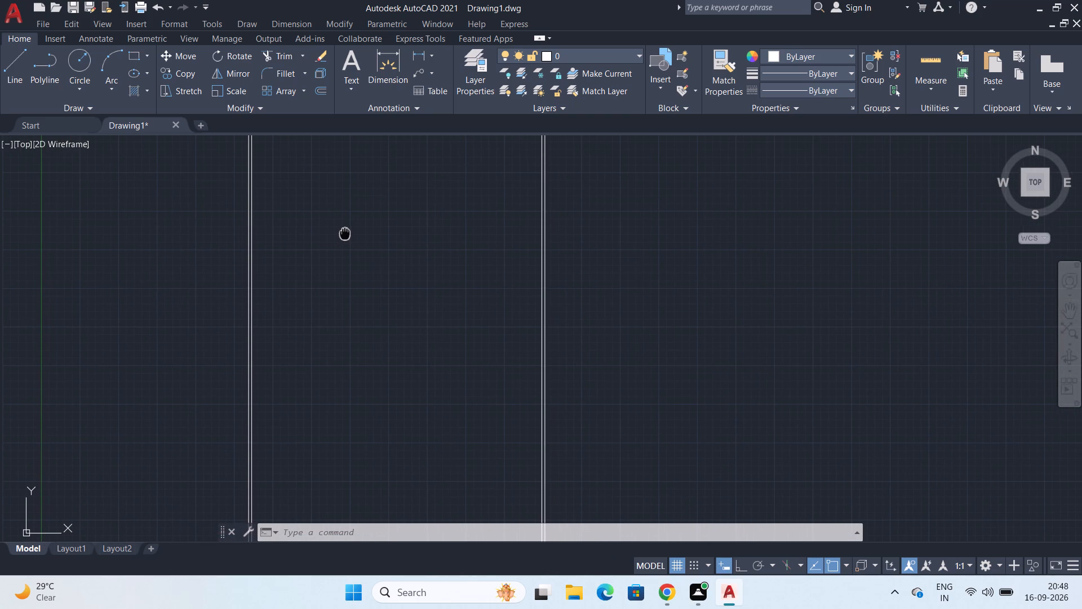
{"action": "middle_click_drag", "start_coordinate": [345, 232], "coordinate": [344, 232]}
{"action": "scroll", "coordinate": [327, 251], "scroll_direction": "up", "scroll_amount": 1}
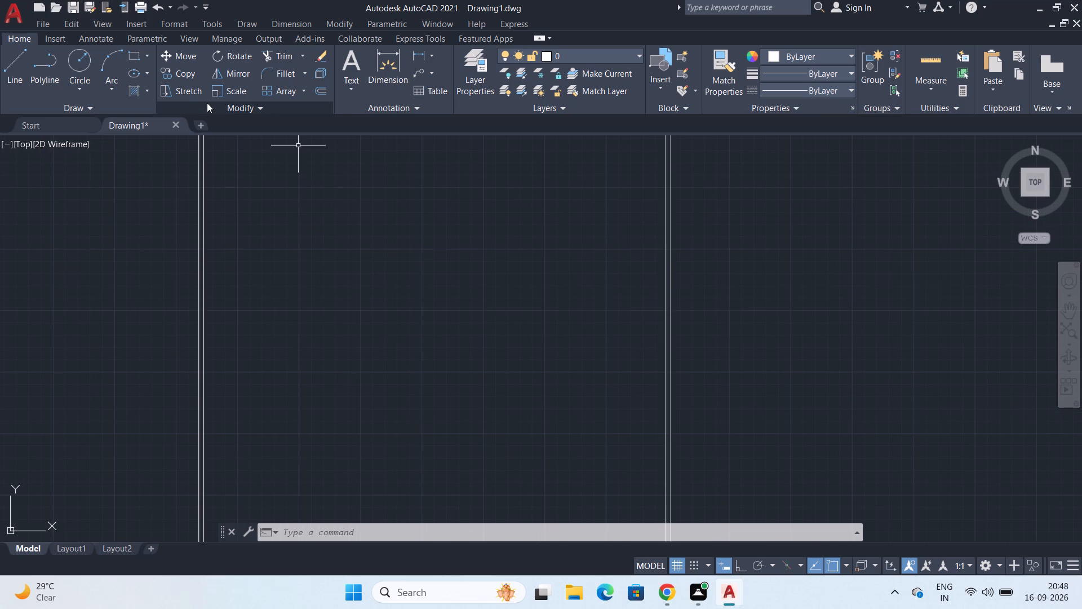
Explode both the outer and inner rectangles into separate lines.
{"action": "scroll", "coordinate": [212, 228], "scroll_direction": "down", "scroll_amount": 3}
{"action": "left_click", "coordinate": [171, 151]}
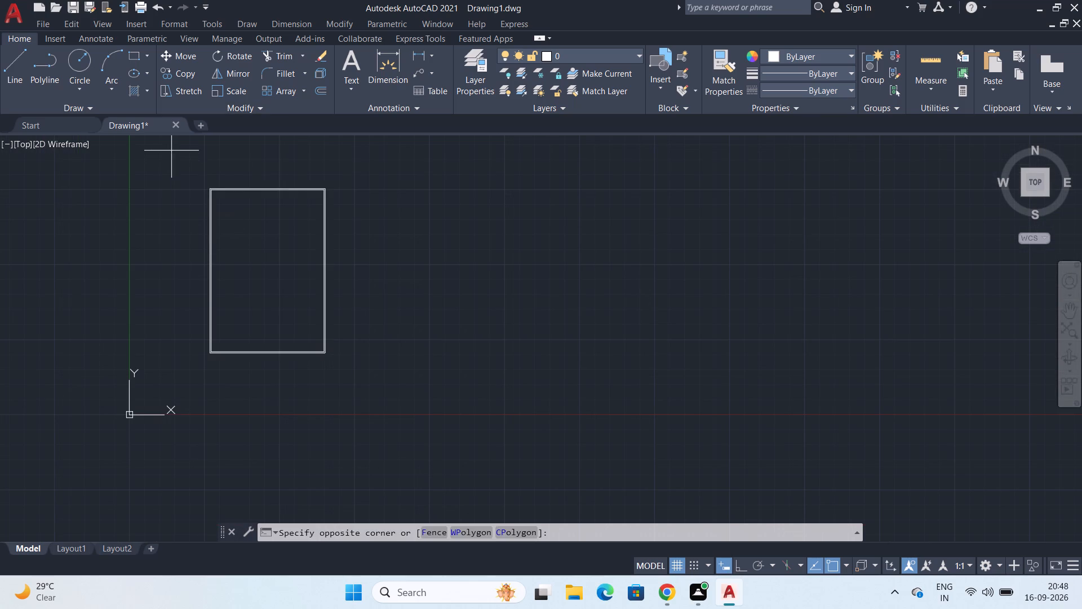
{"action": "left_click", "coordinate": [396, 379]}
{"action": "key", "text": "x"}
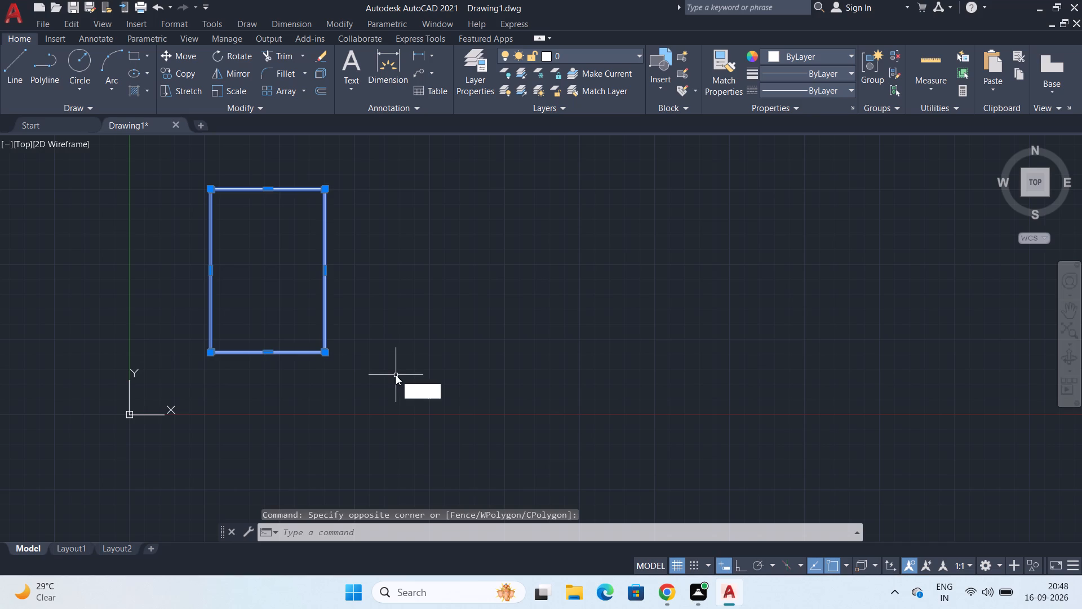
{"action": "key", "text": "Return"}
Offset the left inner wall line 2'6" toward the inside of the plan.
{"action": "scroll", "coordinate": [206, 292], "scroll_direction": "up", "scroll_amount": 2}
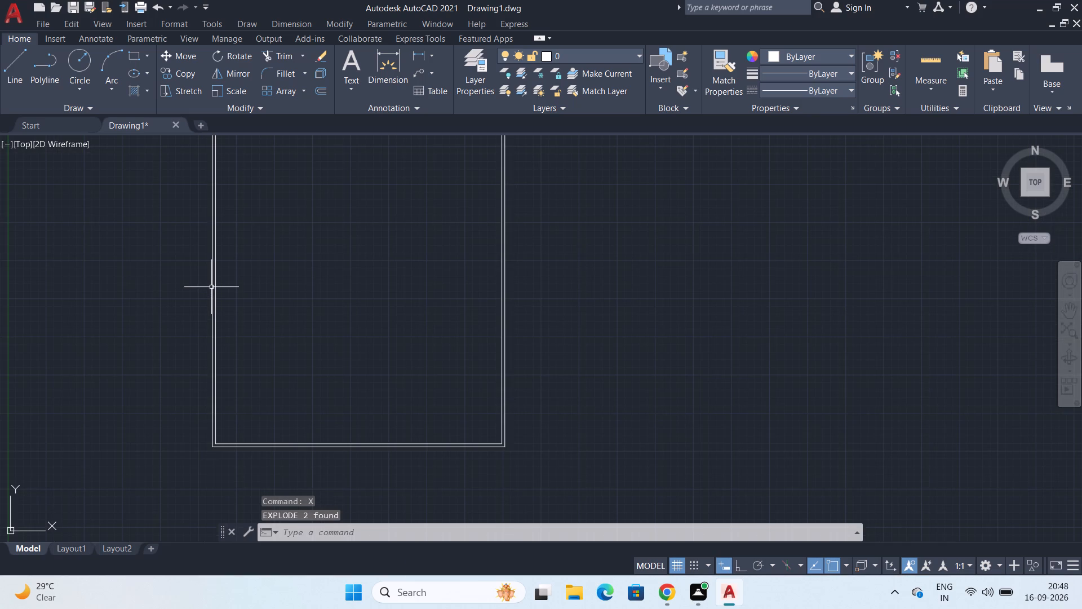
{"action": "type", "text": "OFF"}
{"action": "key", "text": "Return"}
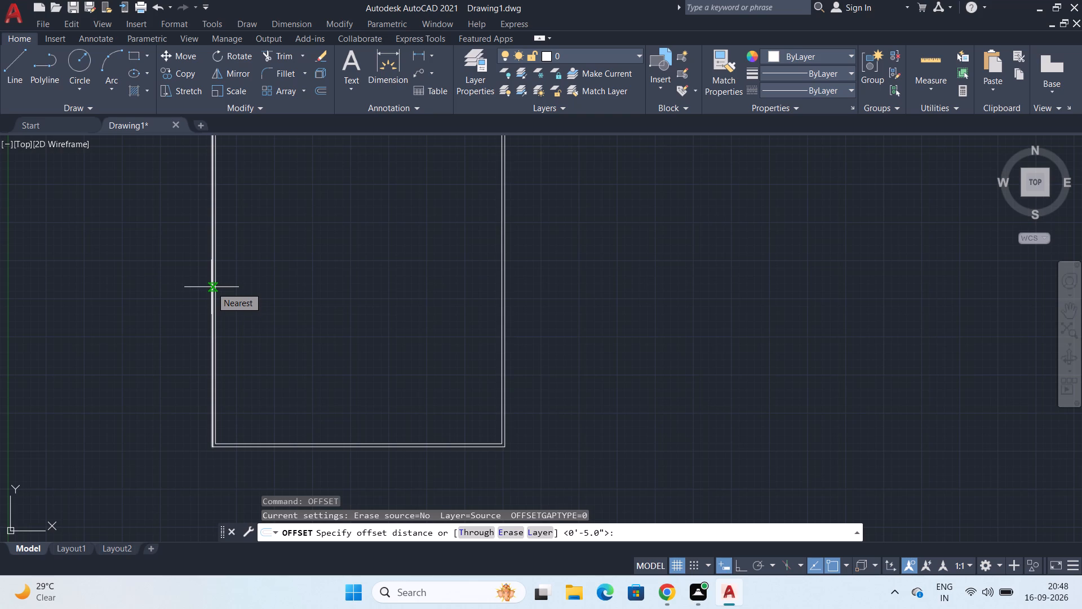
{"action": "key", "text": "2"}
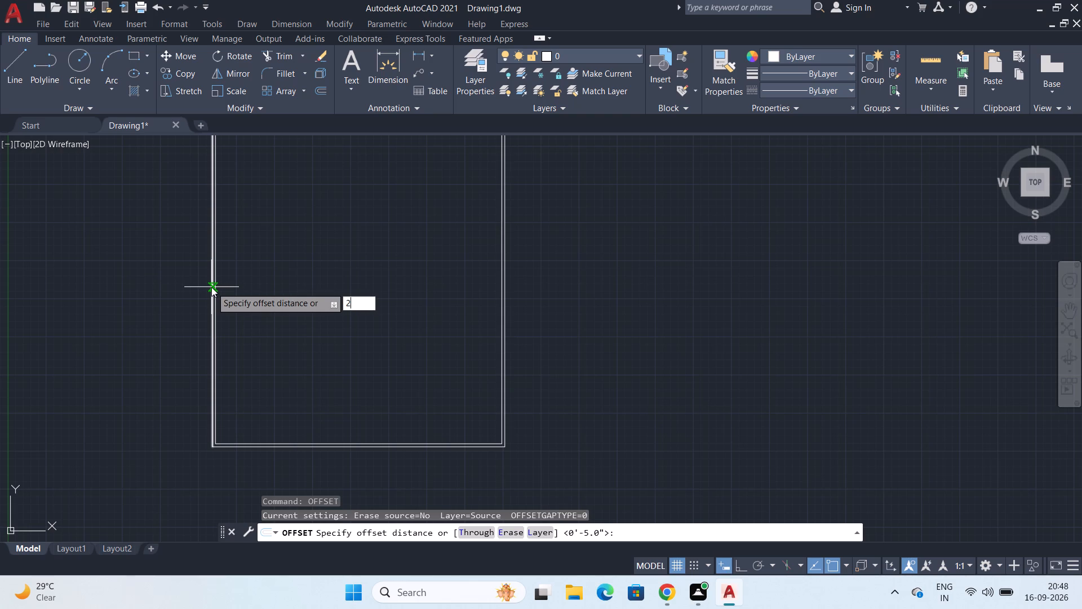
{"action": "key", "text": "apostrophe"}
{"action": "type", "text": "6\""}
{"action": "key", "text": "Return"}
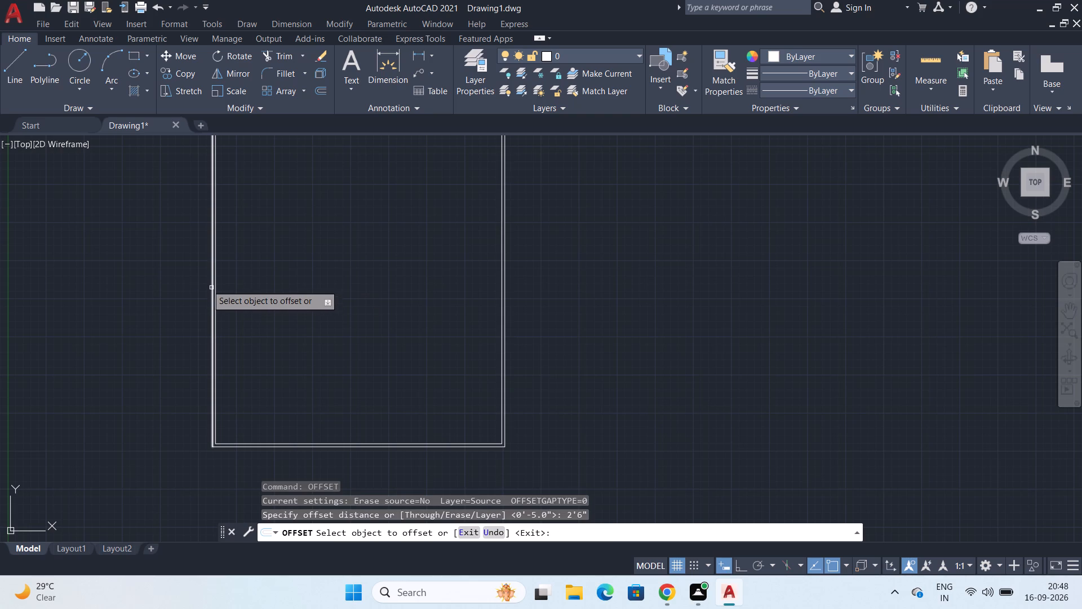
{"action": "scroll", "coordinate": [166, 254], "scroll_direction": "up", "scroll_amount": 2}
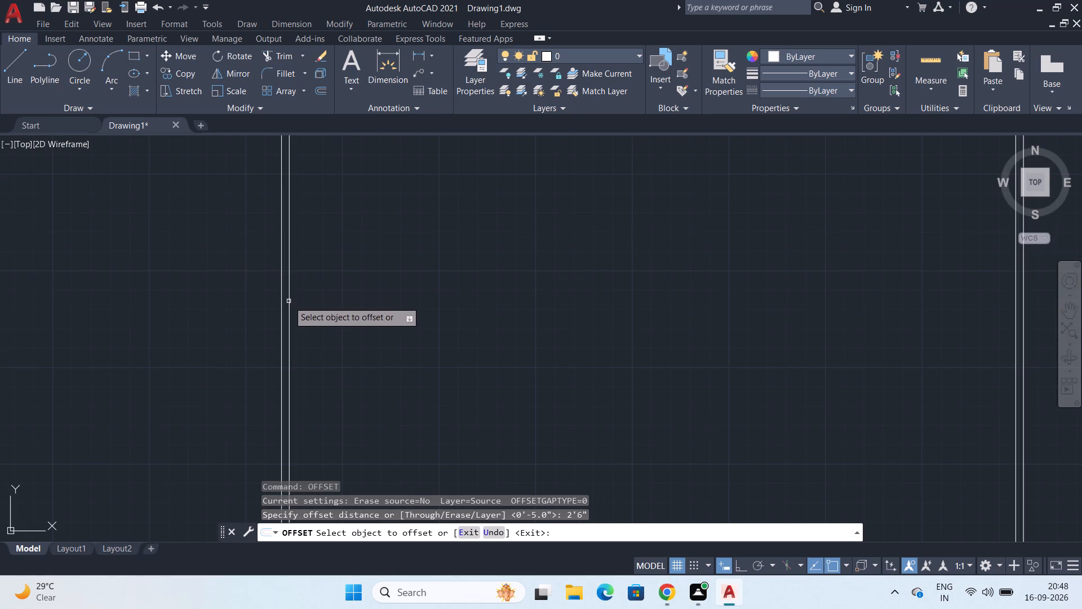
{"action": "left_click", "coordinate": [288, 302]}
{"action": "left_click", "coordinate": [407, 308]}
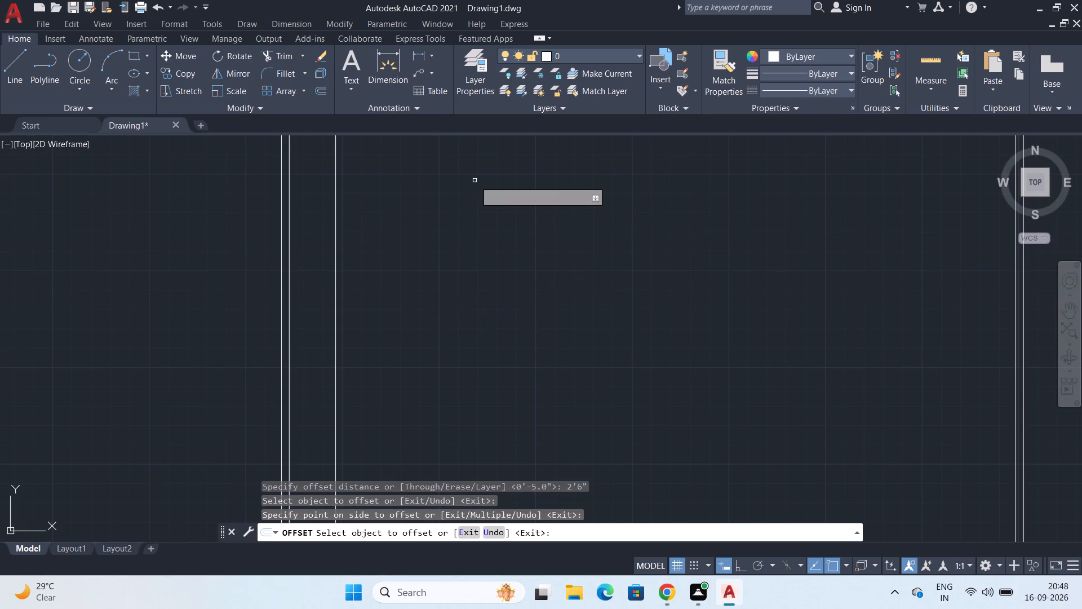
Offset the top inner wall line downward into the plan by the same 2'6" distance.
{"action": "scroll", "coordinate": [475, 180], "scroll_direction": "down", "scroll_amount": 3}
{"action": "middle_click_drag", "start_coordinate": [482, 183], "coordinate": [416, 358]}
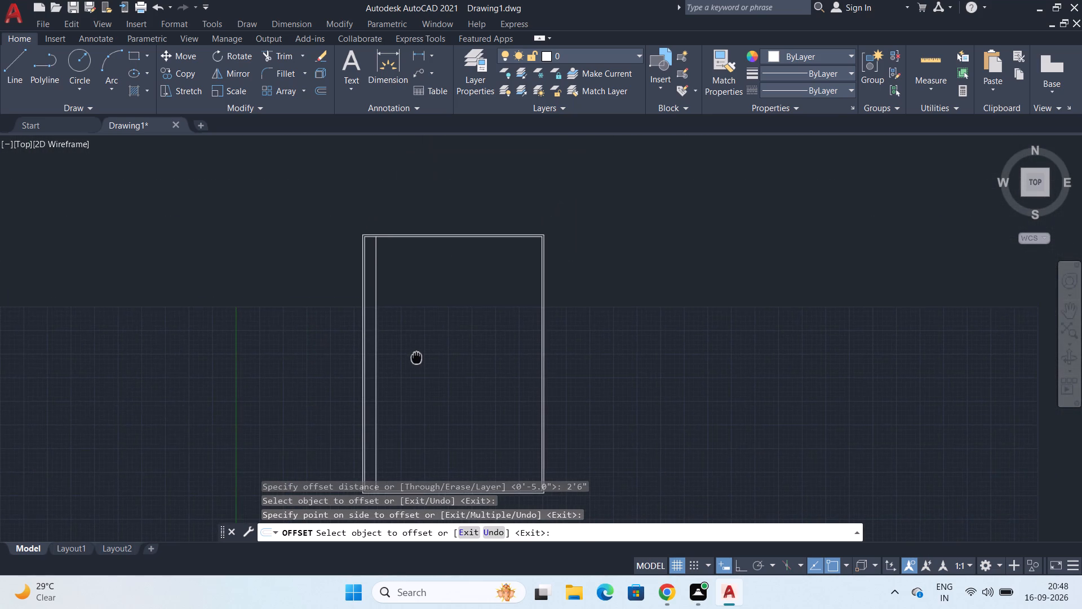
{"action": "middle_click_drag", "start_coordinate": [416, 358], "coordinate": [393, 365]}
{"action": "scroll", "coordinate": [411, 232], "scroll_direction": "up", "scroll_amount": 3}
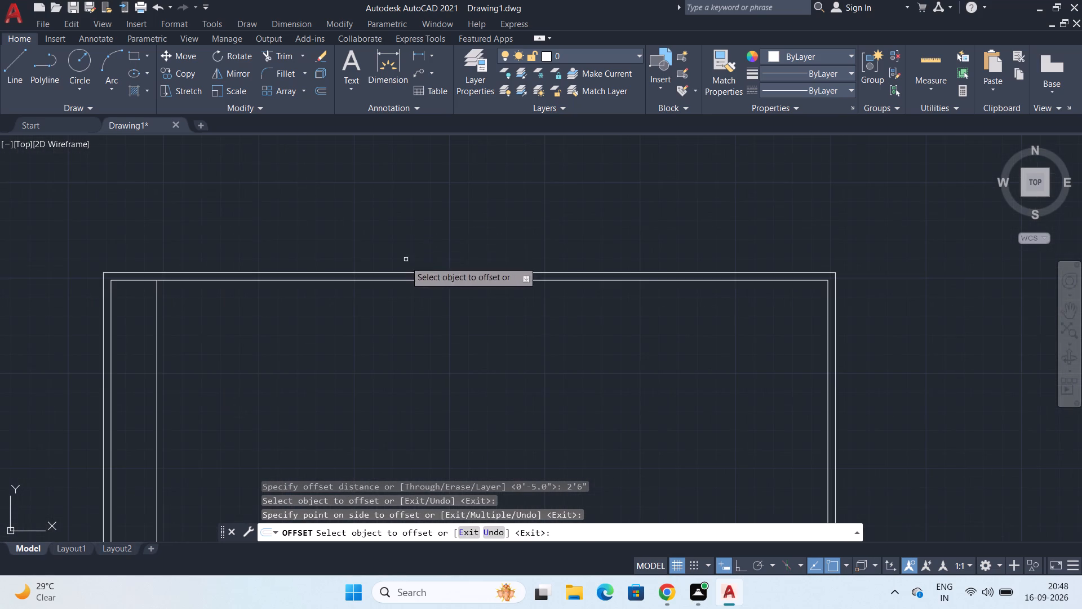
{"action": "left_click", "coordinate": [414, 280]}
{"action": "left_click", "coordinate": [407, 367]}
Offset the right inner wall line 3'2" toward the inside of the plan and finish the Offset command.
{"action": "scroll", "coordinate": [409, 360], "scroll_direction": "down", "scroll_amount": 1}
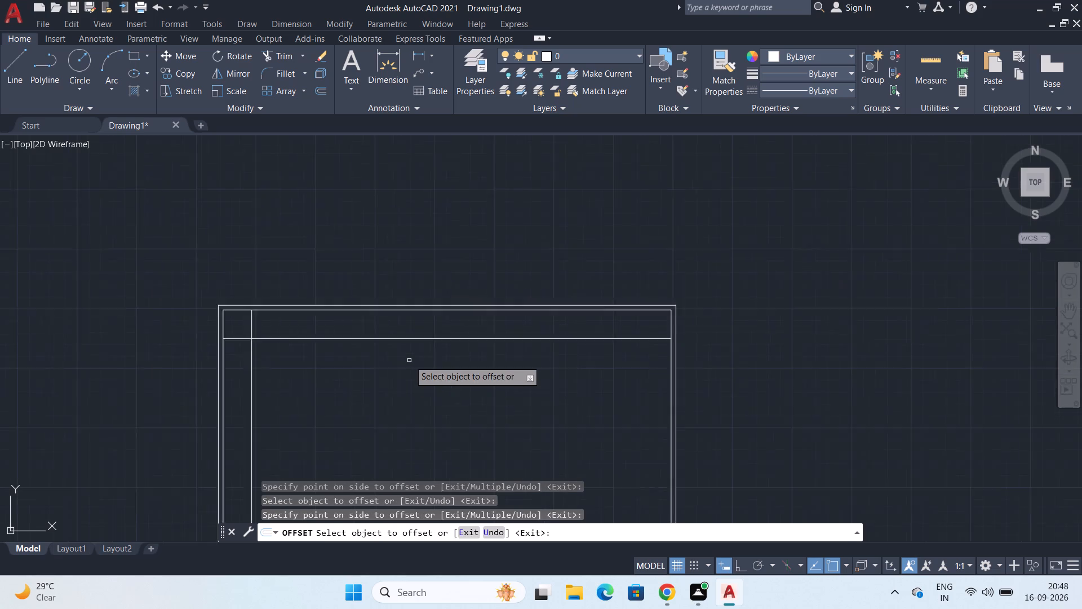
{"action": "scroll", "coordinate": [409, 360], "scroll_direction": "down", "scroll_amount": 1}
{"action": "middle_click_drag", "start_coordinate": [410, 358], "coordinate": [366, 271]}
{"action": "scroll", "coordinate": [387, 292], "scroll_direction": "down", "scroll_amount": 1}
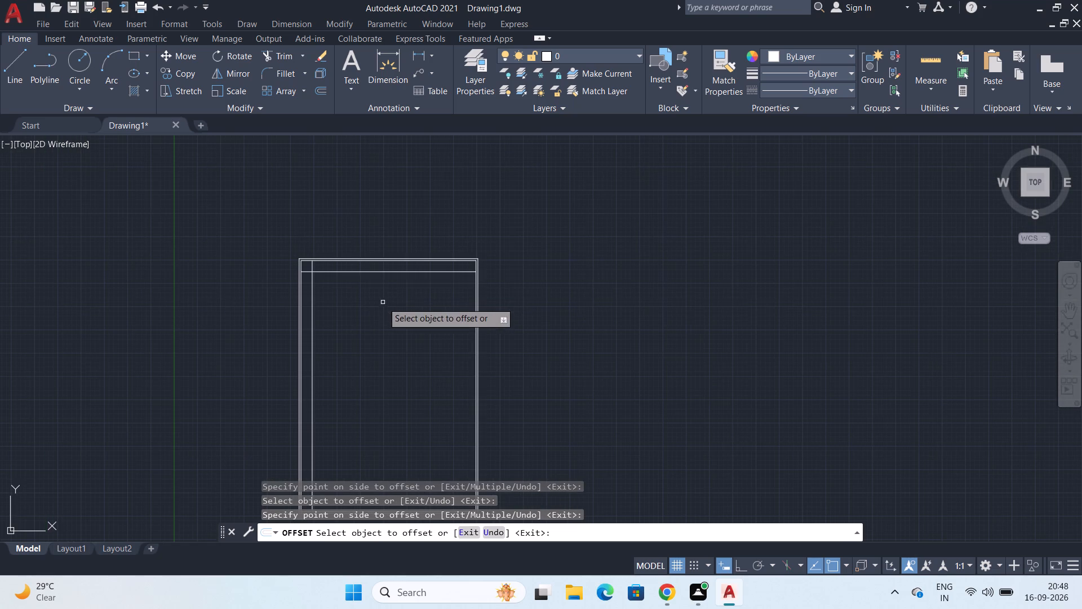
{"action": "middle_click_drag", "start_coordinate": [482, 408], "coordinate": [527, 345]}
{"action": "scroll", "coordinate": [519, 321], "scroll_direction": "up", "scroll_amount": 3}
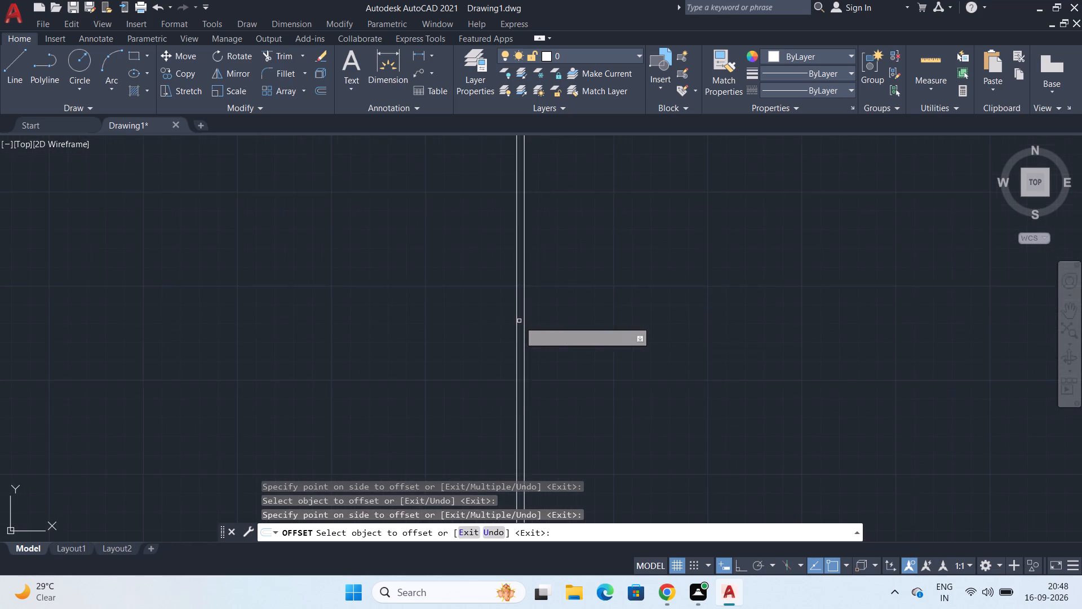
{"action": "scroll", "coordinate": [519, 321], "scroll_direction": "up", "scroll_amount": 1}
{"action": "left_click", "coordinate": [513, 319]}
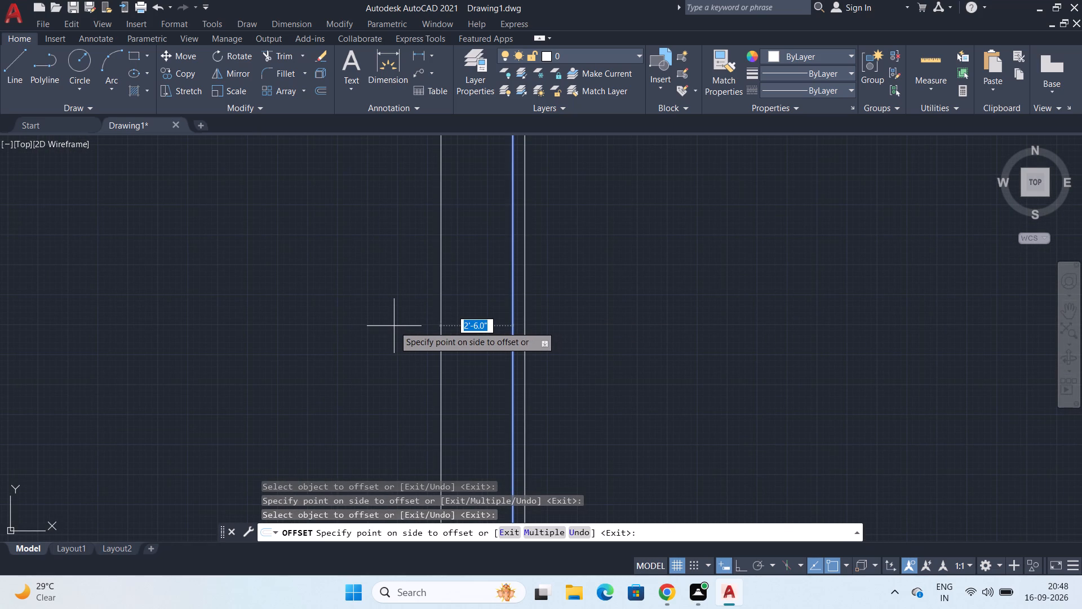
{"action": "type", "text": "3'"}
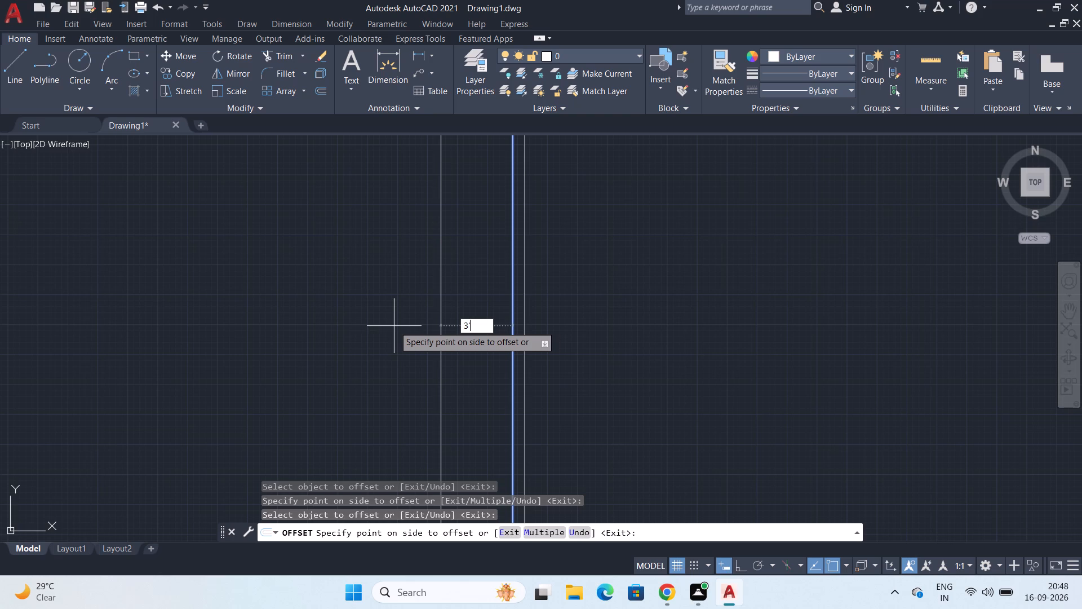
{"action": "type", "text": "2\""}
{"action": "key", "text": "Return"}
{"action": "key", "text": "space"}
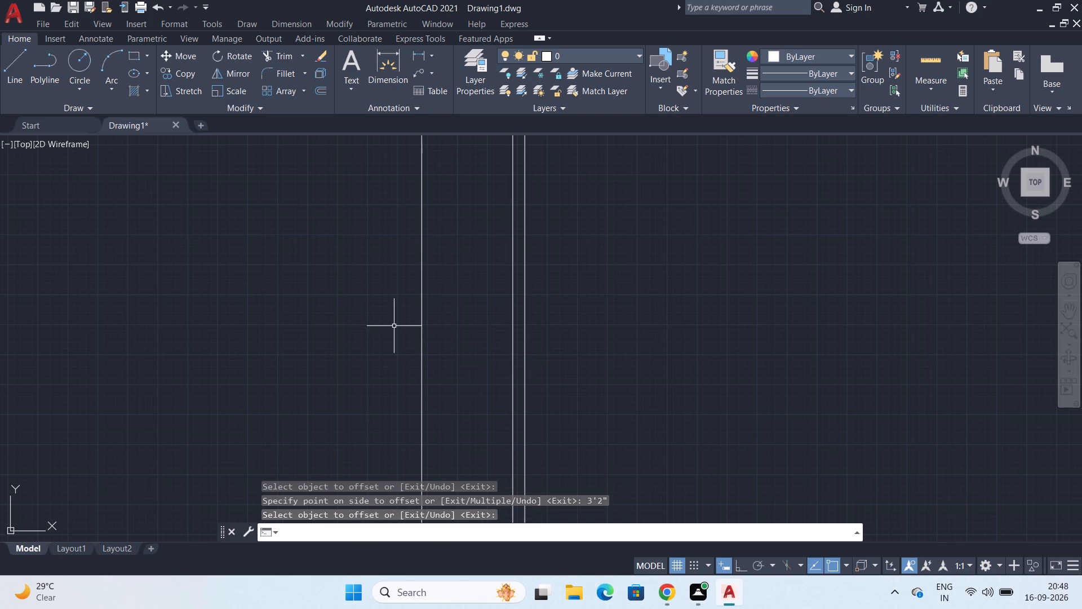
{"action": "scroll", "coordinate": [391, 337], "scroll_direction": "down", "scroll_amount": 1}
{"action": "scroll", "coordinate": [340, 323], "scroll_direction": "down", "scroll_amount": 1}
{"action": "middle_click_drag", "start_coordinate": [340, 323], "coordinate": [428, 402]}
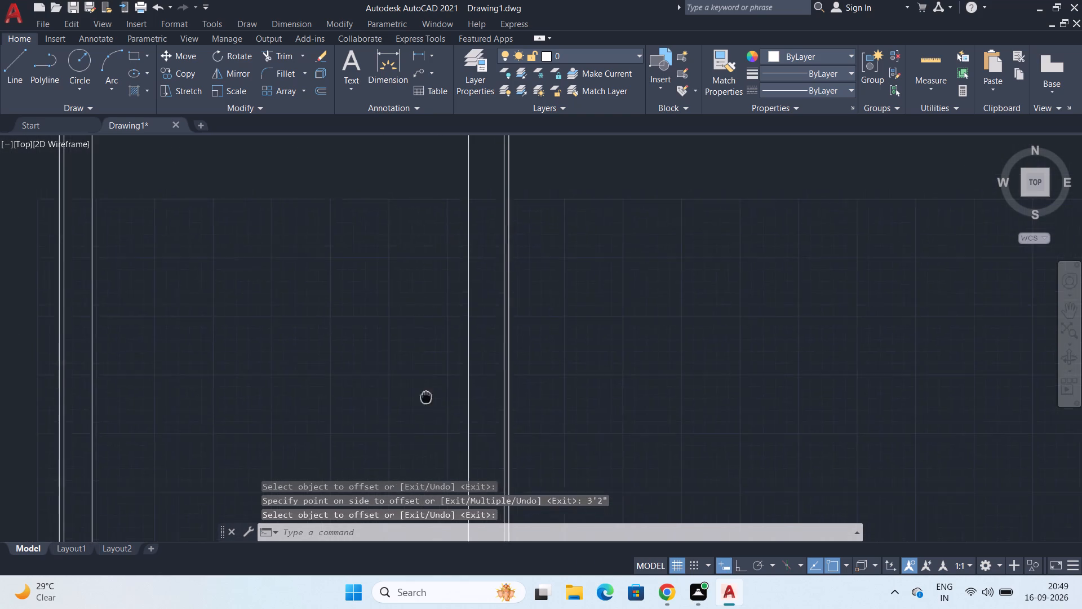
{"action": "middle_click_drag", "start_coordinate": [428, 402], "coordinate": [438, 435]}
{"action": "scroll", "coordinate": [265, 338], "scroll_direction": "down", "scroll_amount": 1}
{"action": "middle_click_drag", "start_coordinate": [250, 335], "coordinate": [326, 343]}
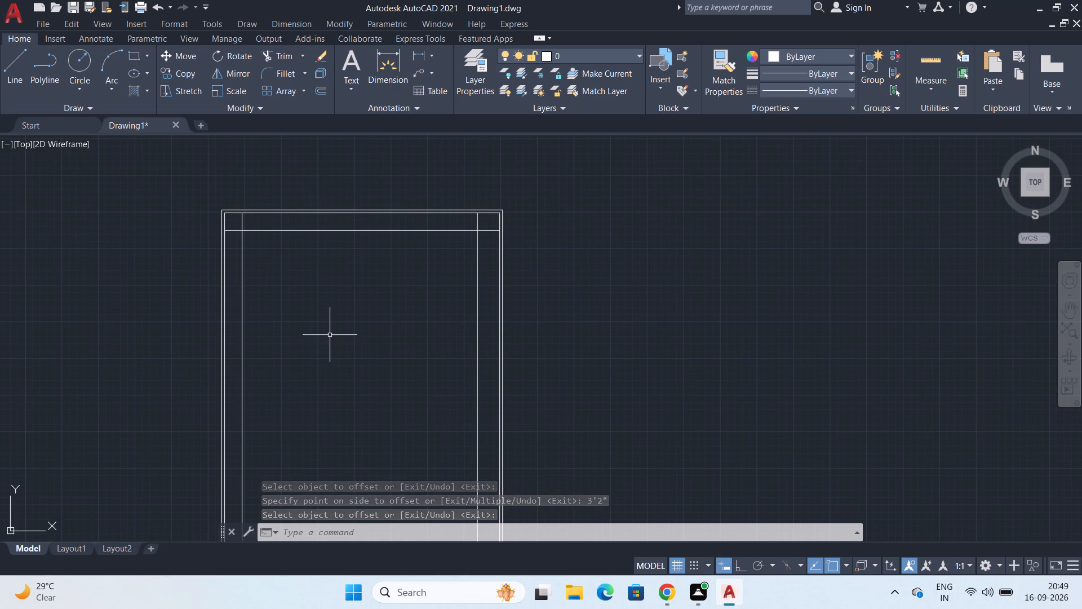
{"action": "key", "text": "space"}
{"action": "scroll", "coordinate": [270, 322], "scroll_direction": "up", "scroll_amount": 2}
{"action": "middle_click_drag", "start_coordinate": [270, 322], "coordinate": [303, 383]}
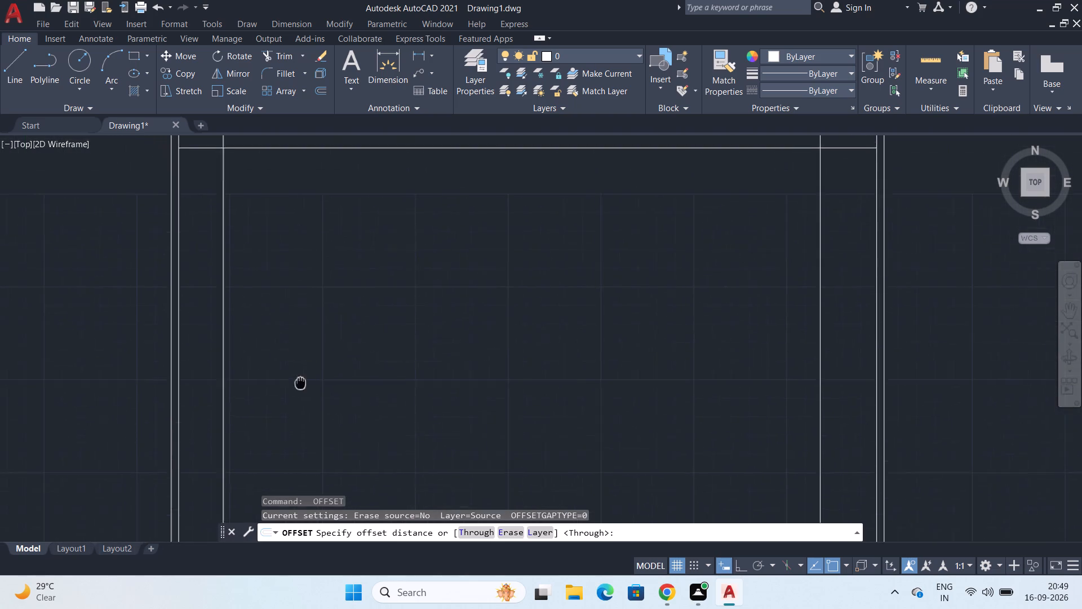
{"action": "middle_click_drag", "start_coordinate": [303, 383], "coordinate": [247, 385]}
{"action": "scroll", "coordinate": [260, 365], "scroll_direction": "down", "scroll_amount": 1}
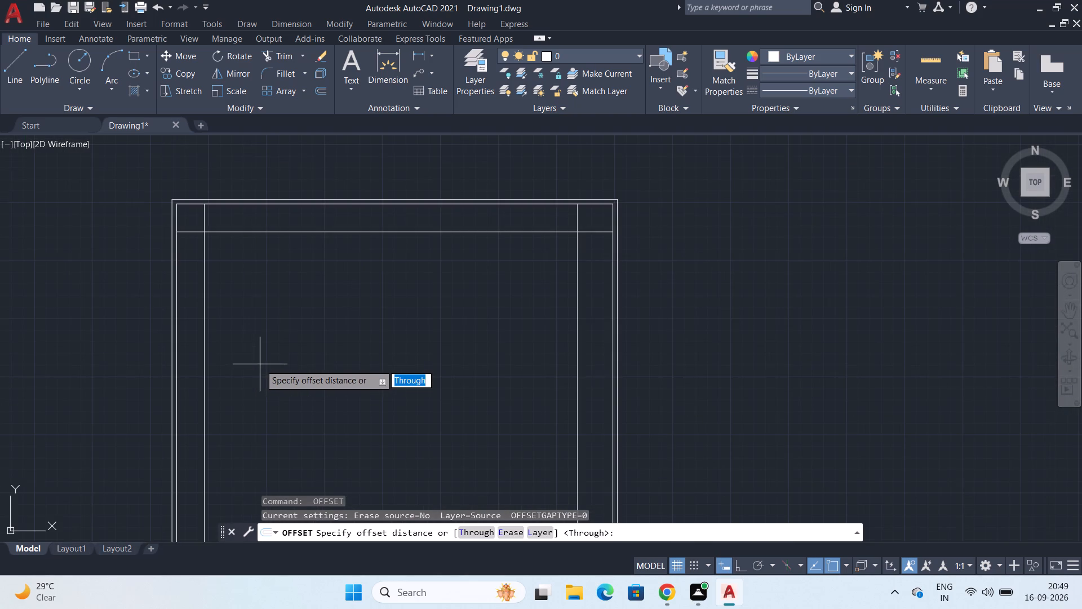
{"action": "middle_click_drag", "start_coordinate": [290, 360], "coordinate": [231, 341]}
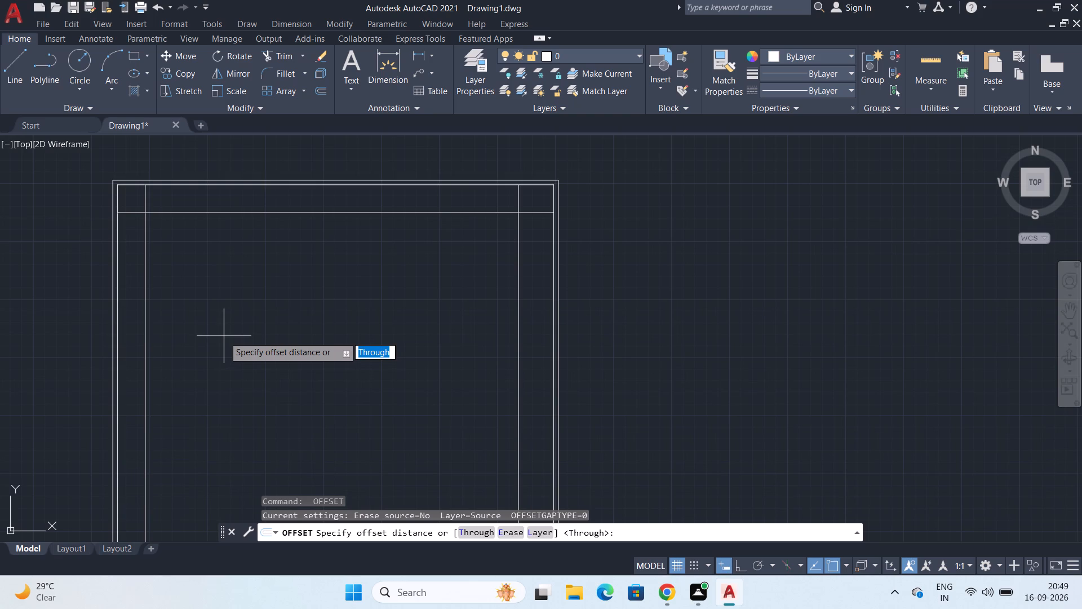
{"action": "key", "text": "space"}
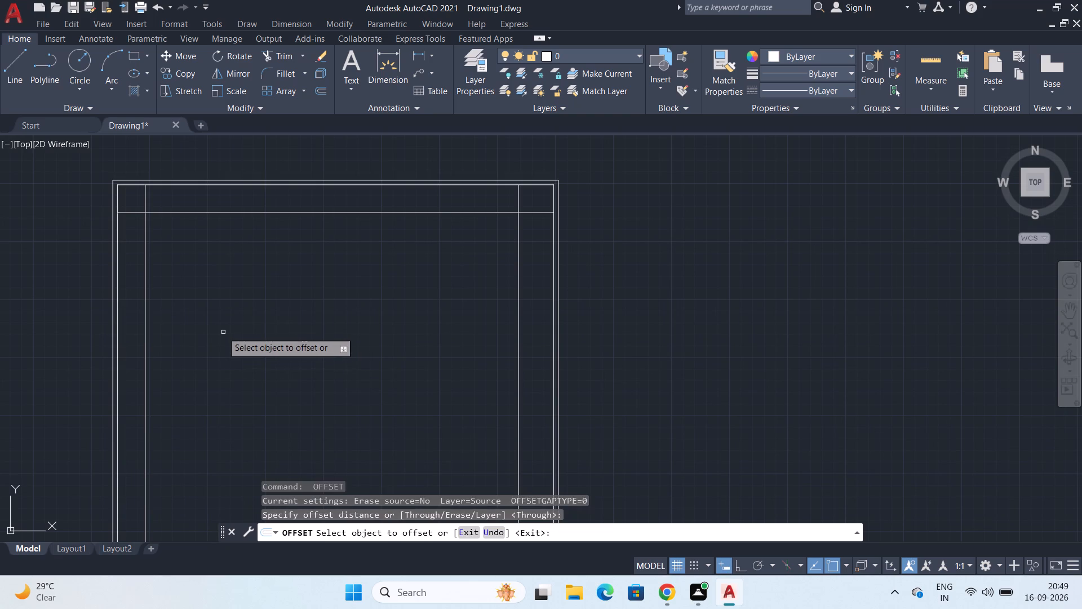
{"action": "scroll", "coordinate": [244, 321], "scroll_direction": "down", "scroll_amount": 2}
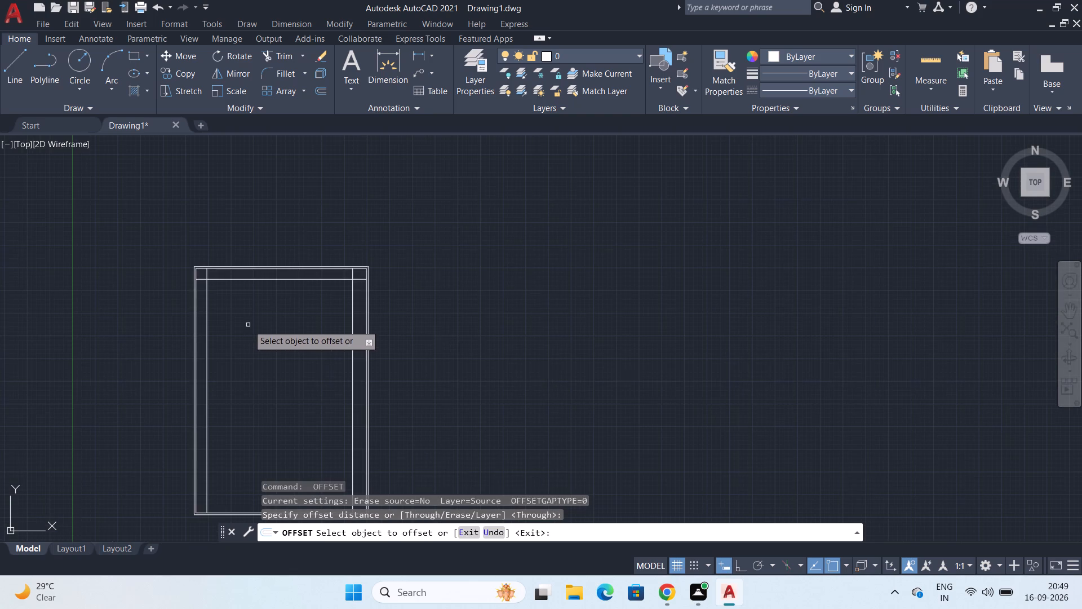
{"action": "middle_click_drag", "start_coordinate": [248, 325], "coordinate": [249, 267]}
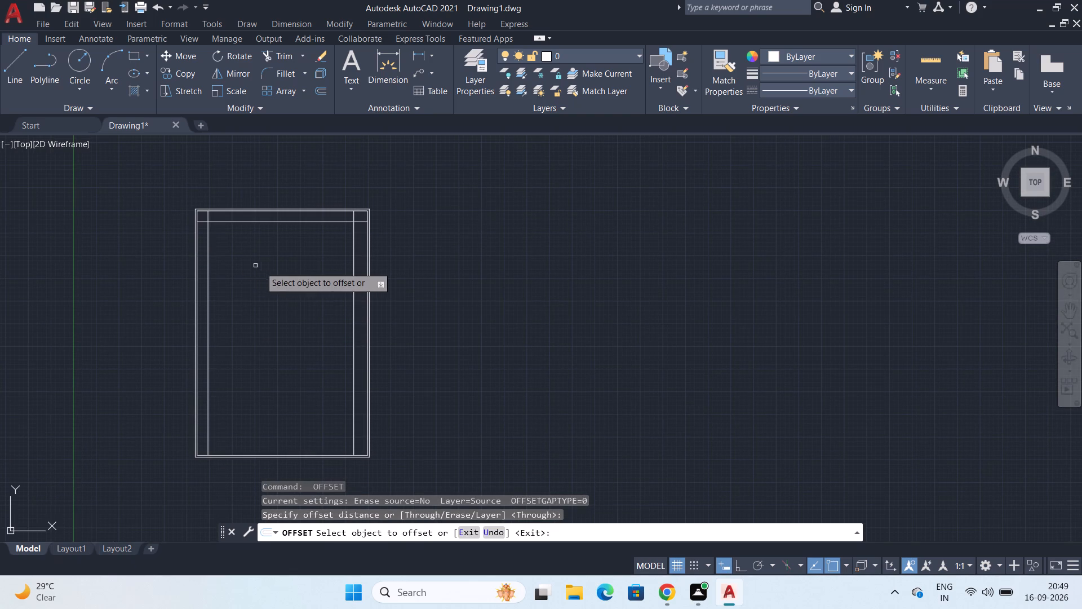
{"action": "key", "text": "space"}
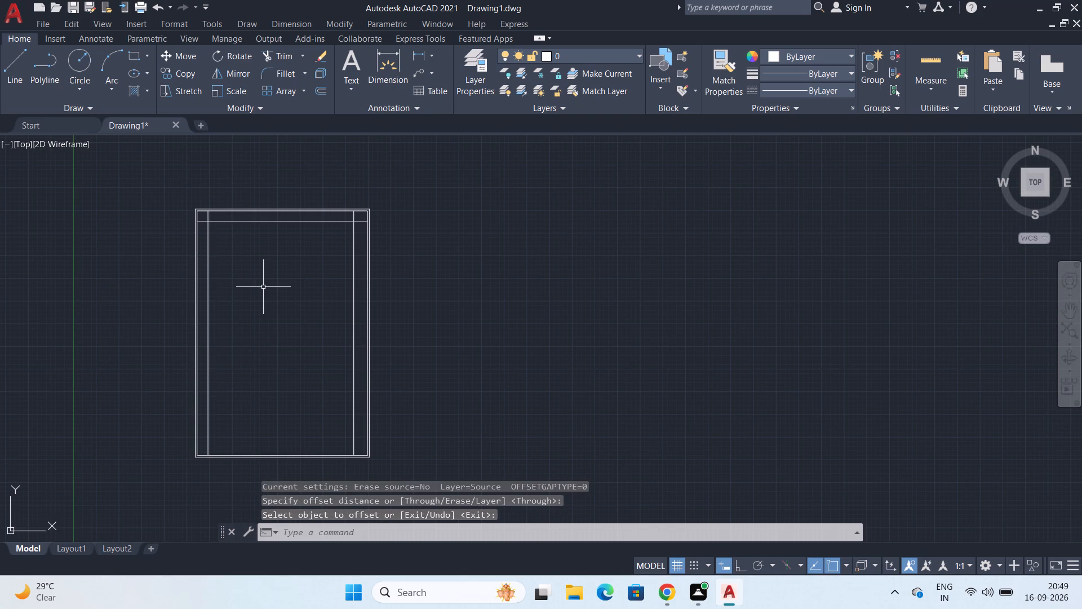
Offset the new left, top and right interior lines inward by 9" to form the building's wall thickness.
{"action": "key", "text": "space"}
{"action": "type", "text": "9\""}
{"action": "key", "text": "Return"}
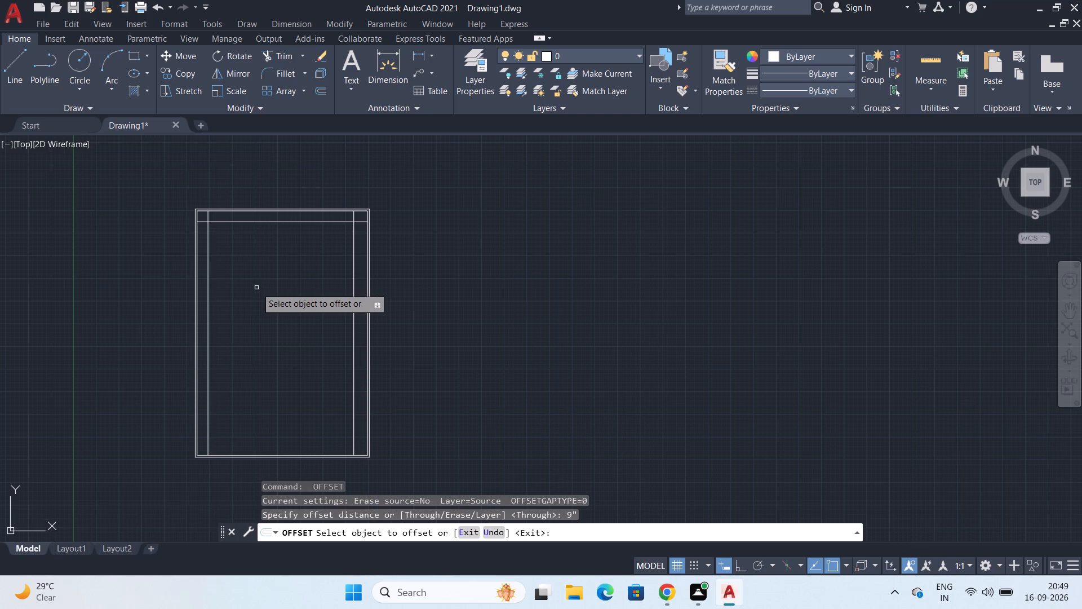
{"action": "scroll", "coordinate": [256, 288], "scroll_direction": "up", "scroll_amount": 1}
{"action": "left_click", "coordinate": [177, 298]}
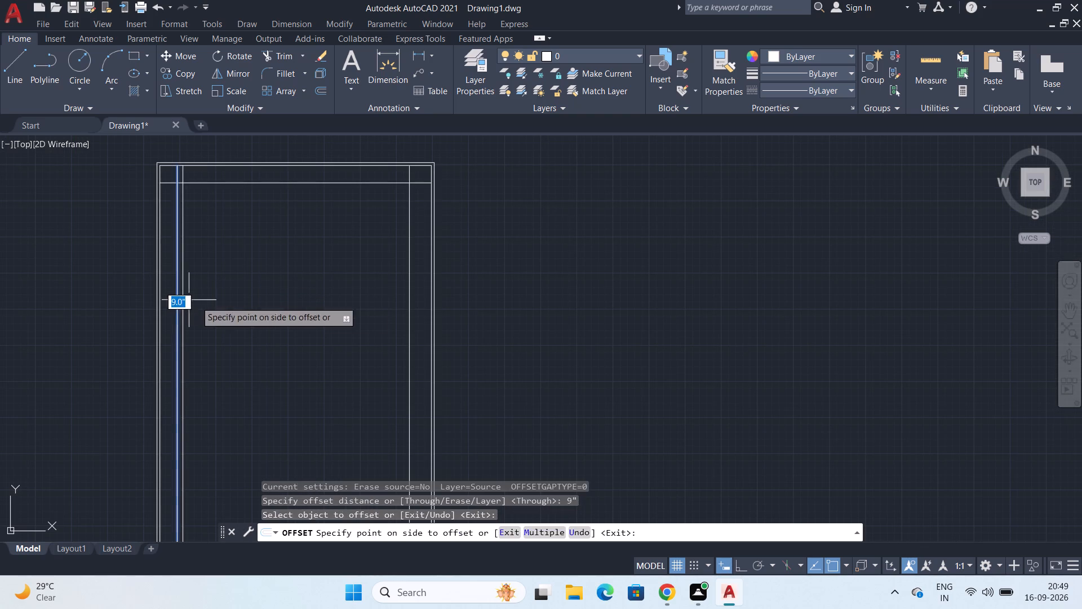
{"action": "left_click", "coordinate": [241, 306]}
{"action": "left_click", "coordinate": [252, 184]}
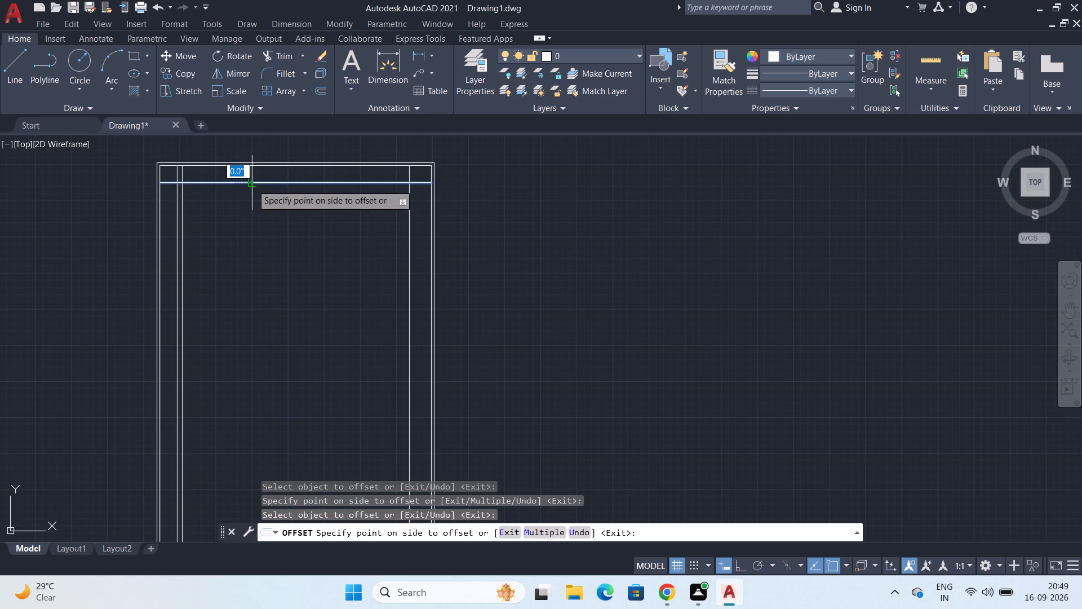
{"action": "left_click", "coordinate": [263, 237]}
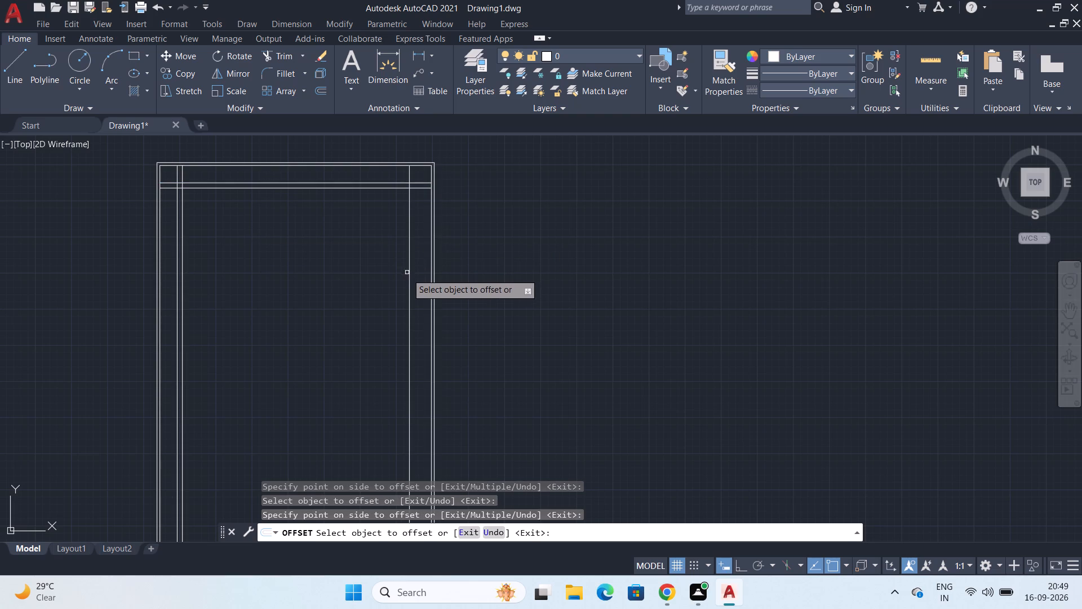
{"action": "left_click", "coordinate": [410, 281]}
{"action": "left_click", "coordinate": [345, 292]}
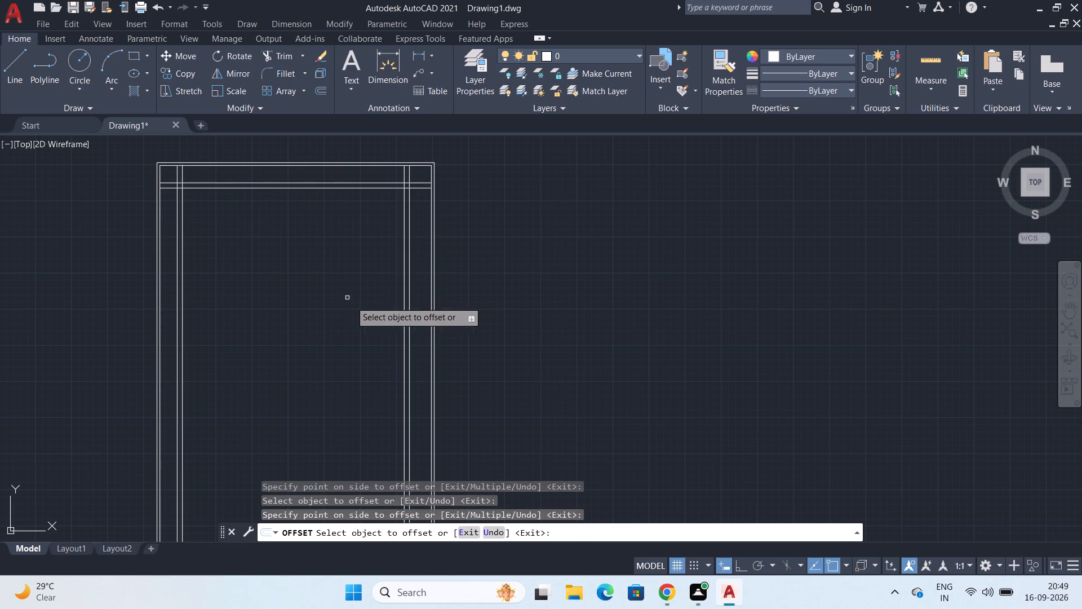
Offset the bottom inner boundary line 7'5" upward into the plan.
{"action": "middle_click_drag", "start_coordinate": [300, 433], "coordinate": [321, 233]}
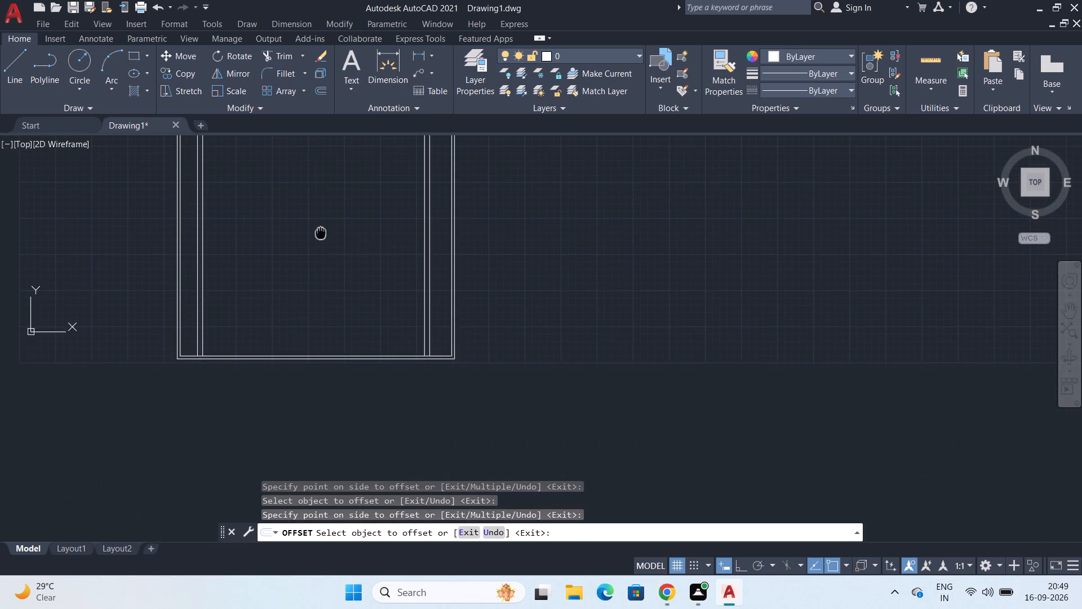
{"action": "scroll", "coordinate": [303, 358], "scroll_direction": "up", "scroll_amount": 2}
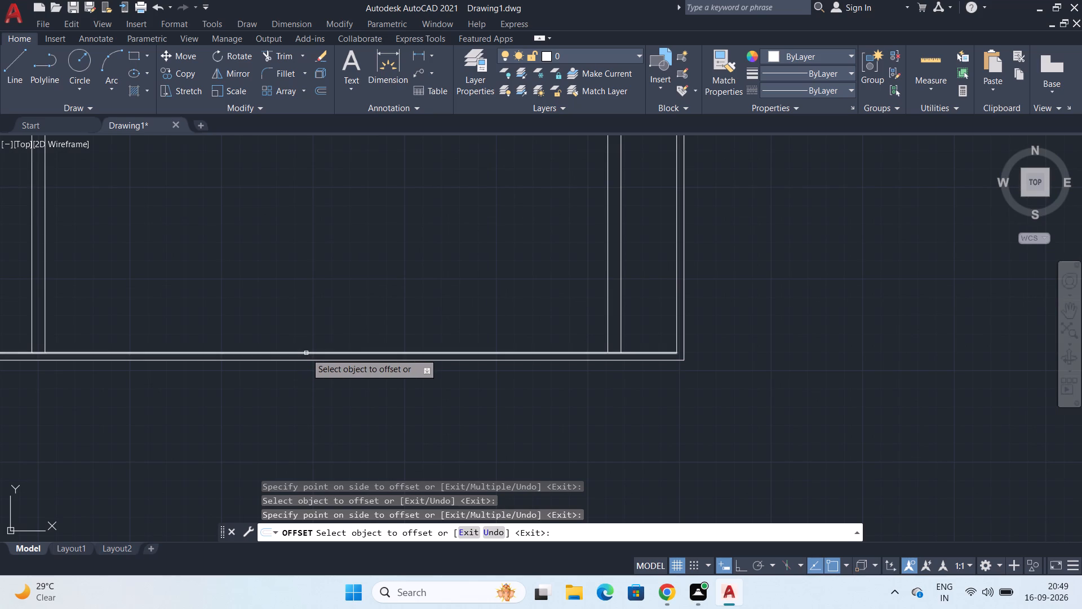
{"action": "left_click", "coordinate": [306, 353]}
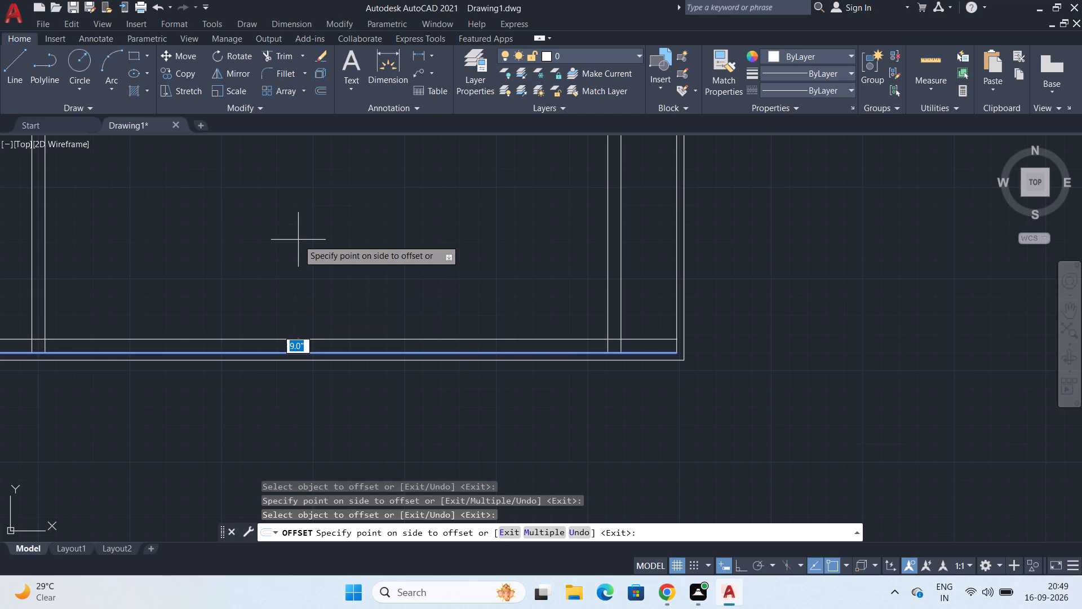
{"action": "type", "text": "7'"}
{"action": "type", "text": "5\""}
{"action": "key", "text": "Return"}
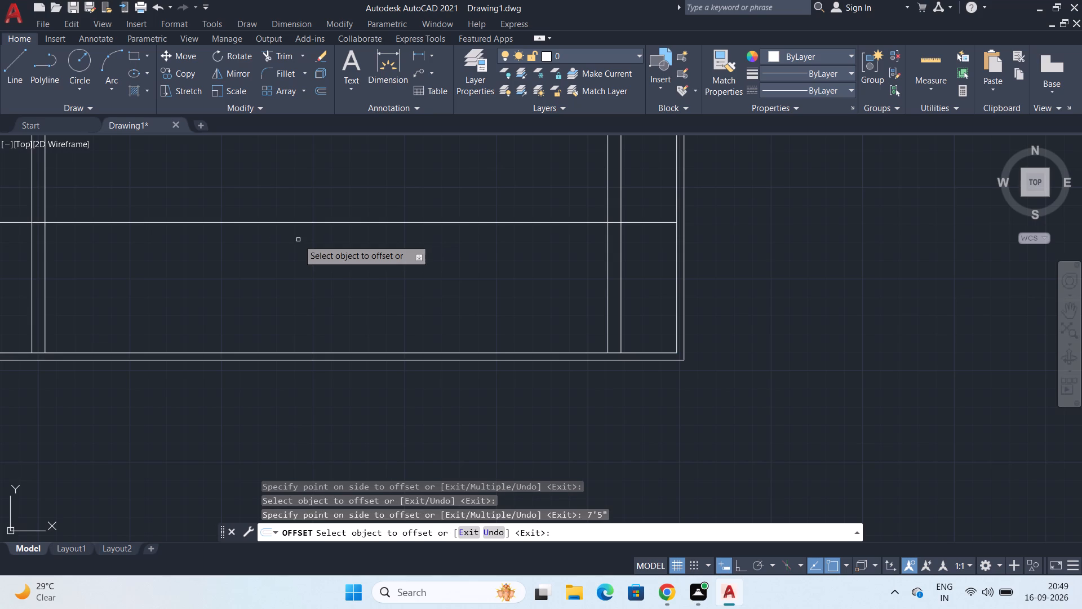
Offset the new bottom interior line 9" upward to form the building's bottom wall thickness.
{"action": "scroll", "coordinate": [298, 240], "scroll_direction": "down", "scroll_amount": 3}
{"action": "middle_click_drag", "start_coordinate": [298, 240], "coordinate": [295, 297]}
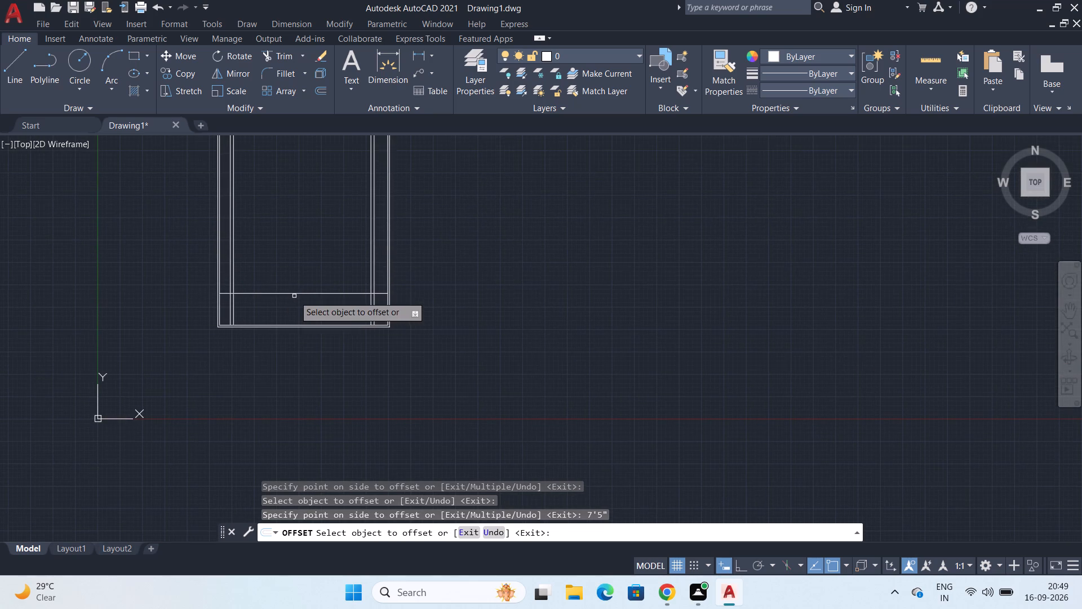
{"action": "scroll", "coordinate": [293, 295], "scroll_direction": "up", "scroll_amount": 2}
{"action": "left_click", "coordinate": [264, 288]}
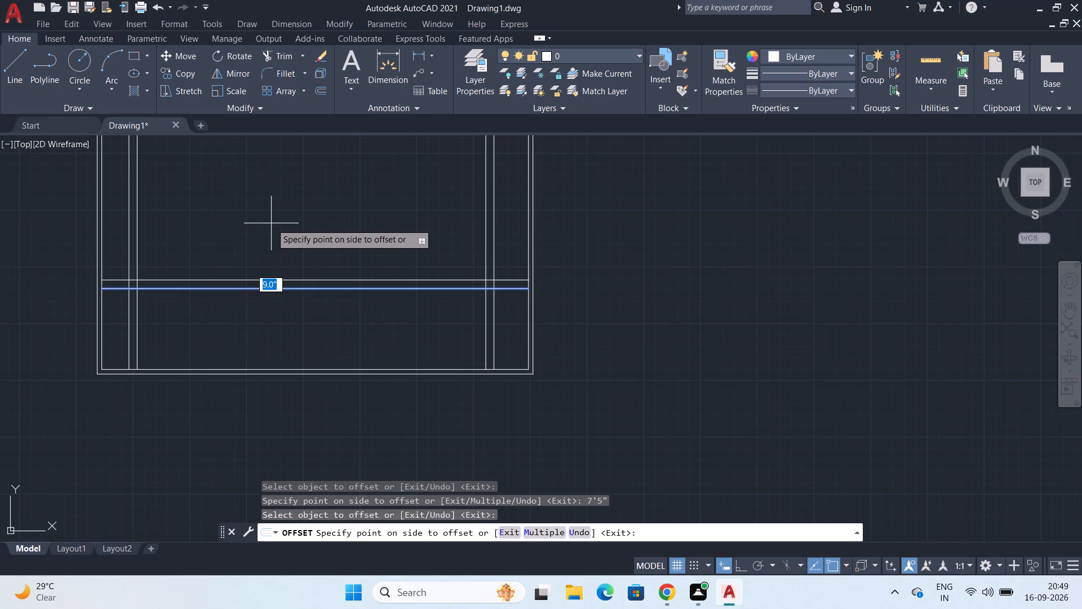
{"action": "left_click", "coordinate": [271, 223]}
Offset the left building wall's inner line 12' inward, and the resulting line a further 6" inward as a vertical partition.
{"action": "scroll", "coordinate": [271, 223], "scroll_direction": "down", "scroll_amount": 3}
{"action": "middle_click_drag", "start_coordinate": [272, 223], "coordinate": [274, 448]}
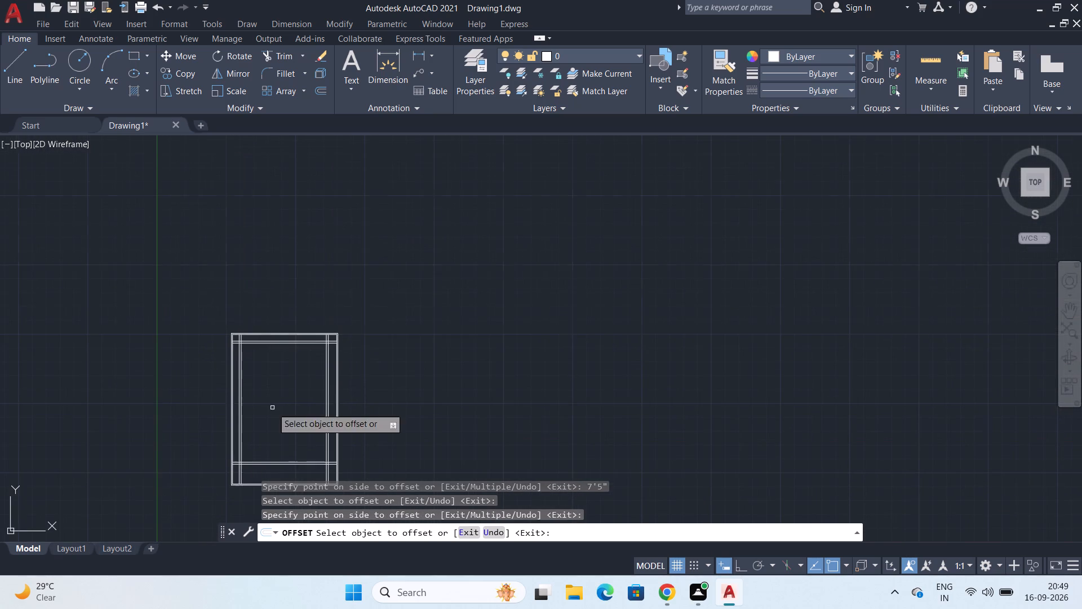
{"action": "middle_click_drag", "start_coordinate": [272, 408], "coordinate": [309, 285]}
{"action": "scroll", "coordinate": [308, 267], "scroll_direction": "up", "scroll_amount": 2}
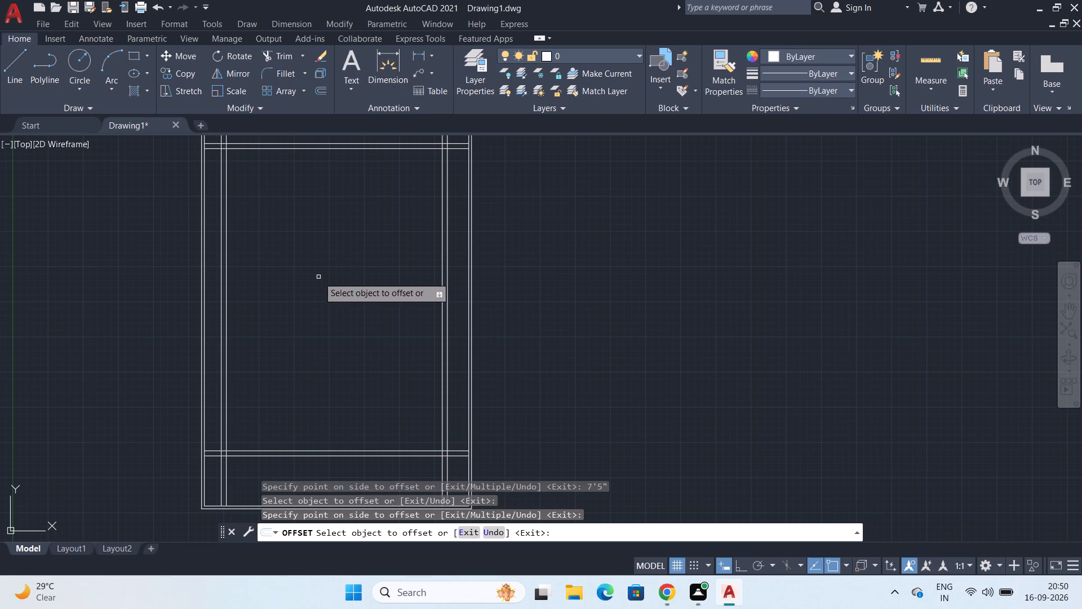
{"action": "middle_click_drag", "start_coordinate": [250, 249], "coordinate": [259, 299]}
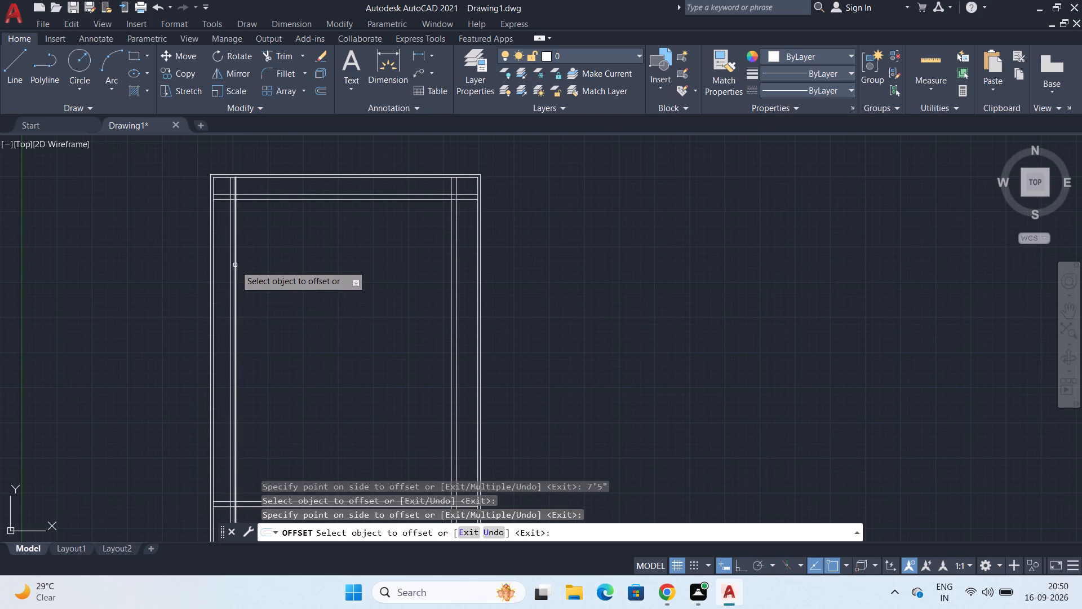
{"action": "key", "text": "alt+Tab"}
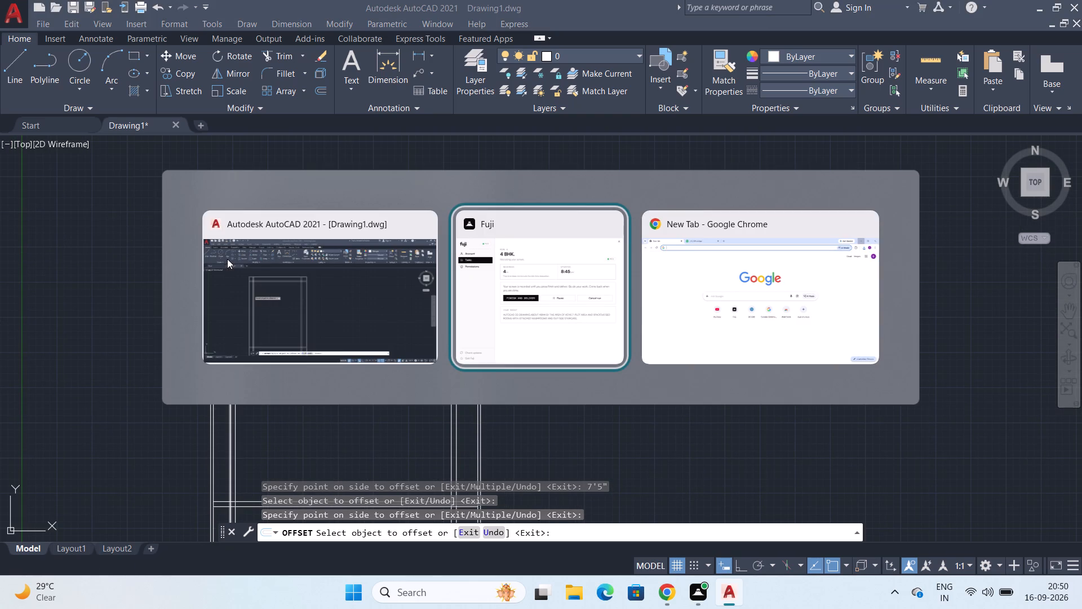
{"action": "key", "text": "alt+Tab"}
{"action": "key", "text": "alt+Tab"}
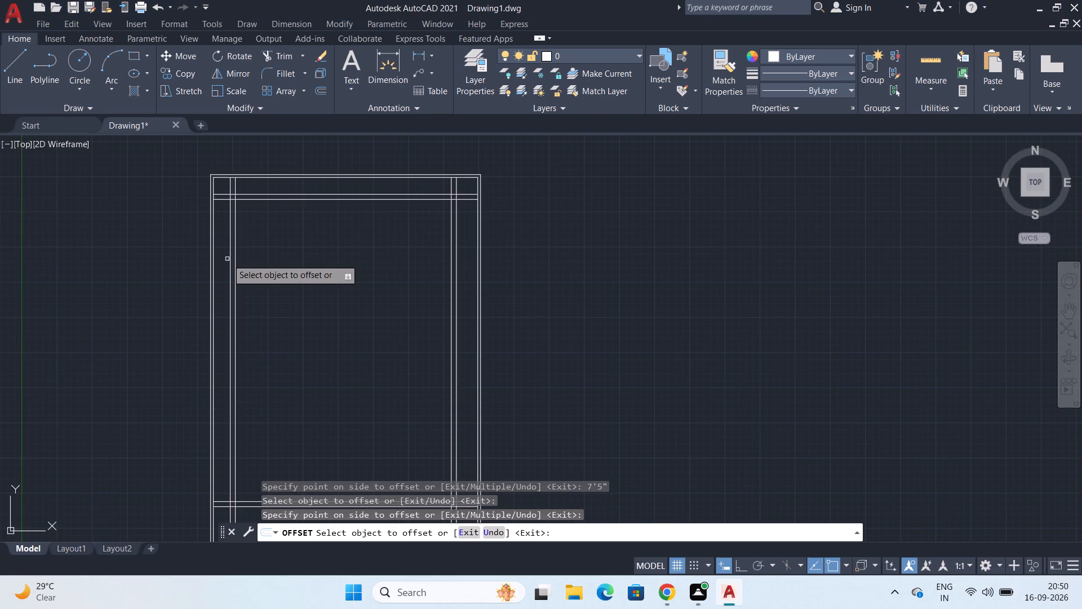
{"action": "scroll", "coordinate": [227, 259], "scroll_direction": "up", "scroll_amount": 2}
{"action": "left_click", "coordinate": [243, 266]}
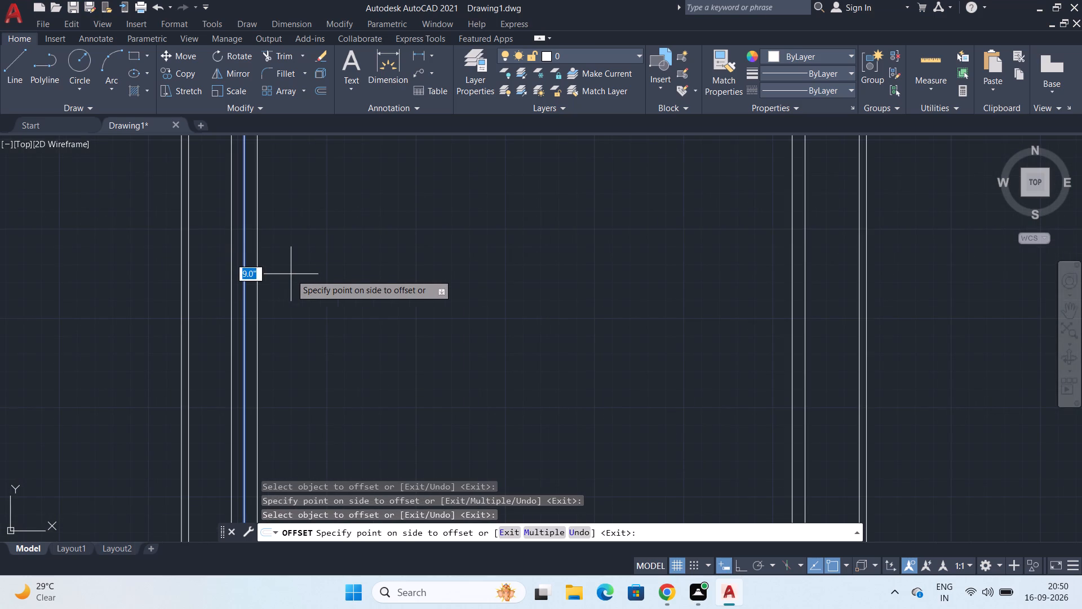
{"action": "type", "text": "12'"}
{"action": "key", "text": "Return"}
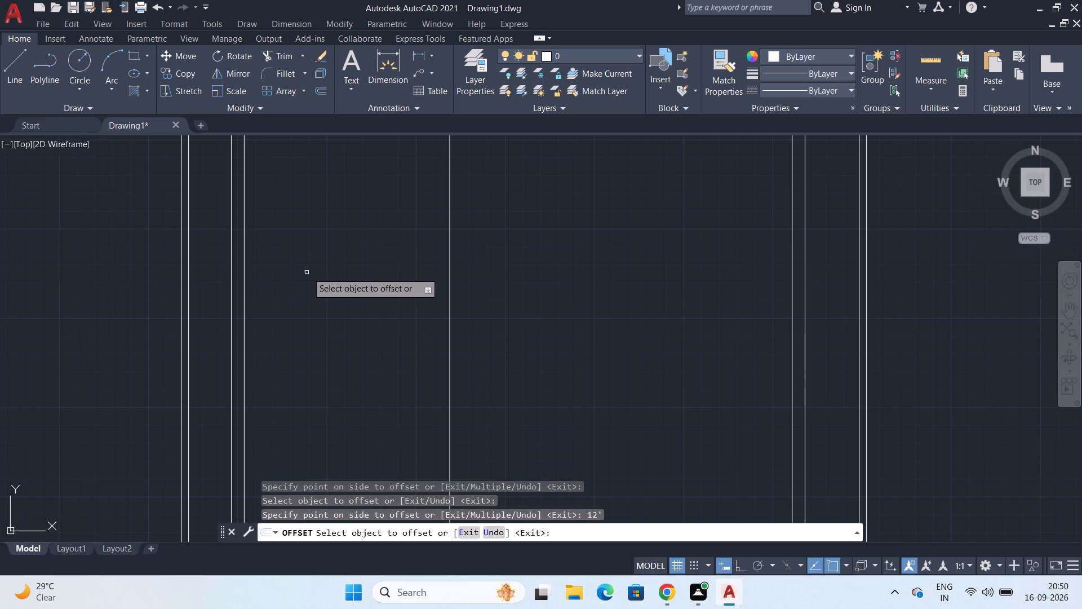
{"action": "left_click", "coordinate": [450, 324]}
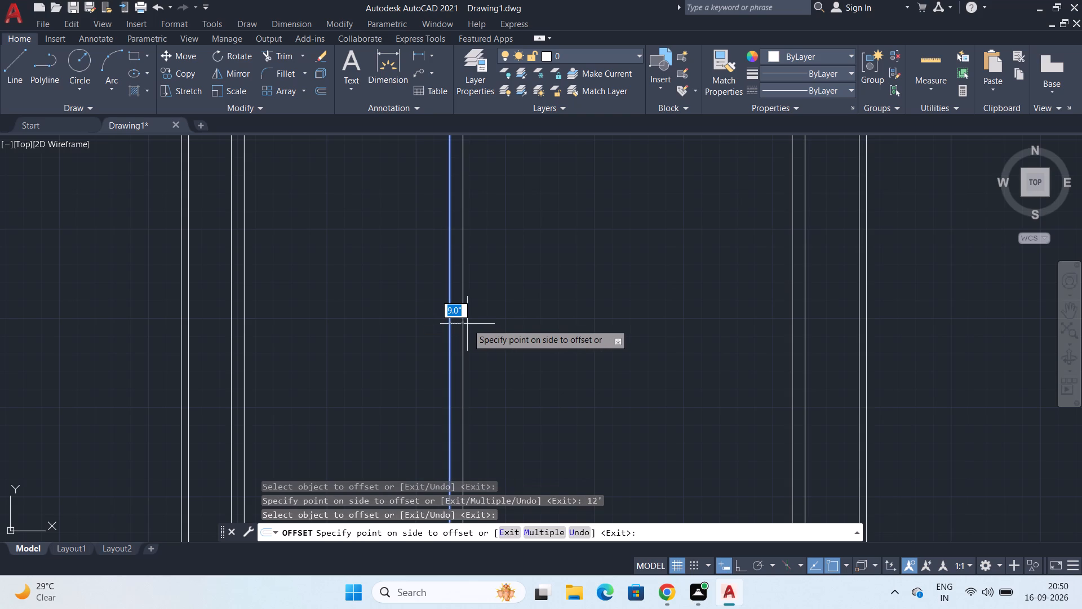
{"action": "type", "text": "6\""}
{"action": "key", "text": "Return"}
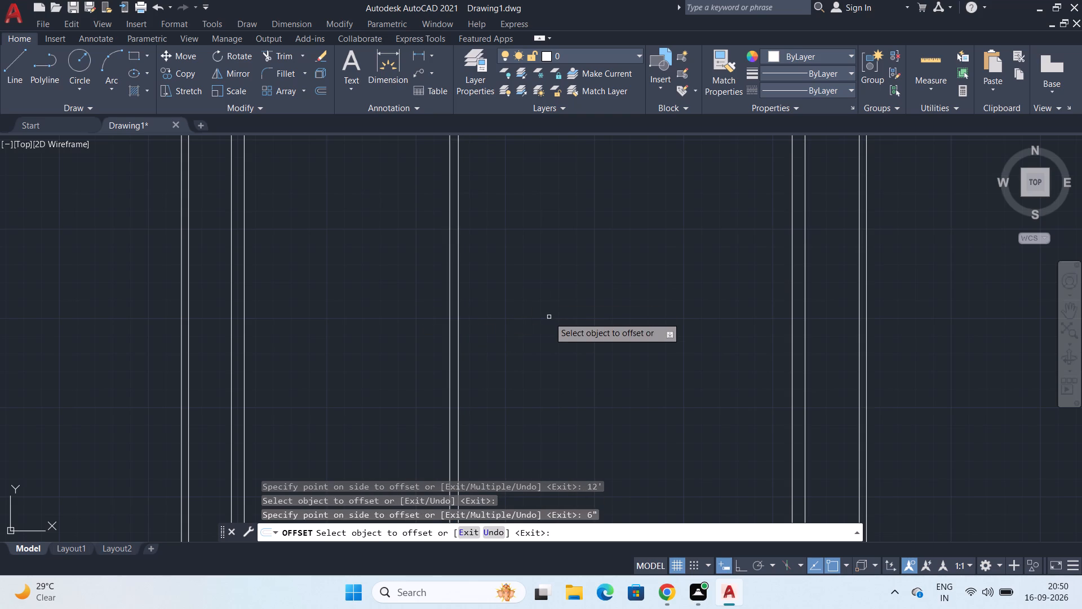
Offset the right building wall's inner line 12' inward, and the resulting line a further 6" inward as a second vertical partition.
{"action": "scroll", "coordinate": [549, 317], "scroll_direction": "down", "scroll_amount": 1}
{"action": "middle_click_drag", "start_coordinate": [547, 316], "coordinate": [460, 314]}
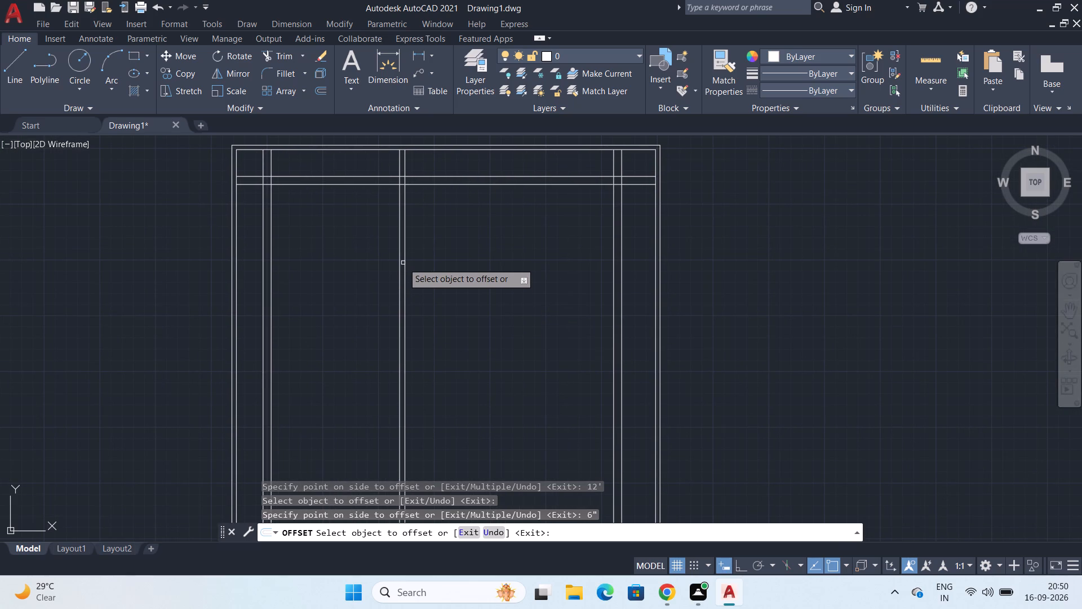
{"action": "left_click", "coordinate": [613, 258]}
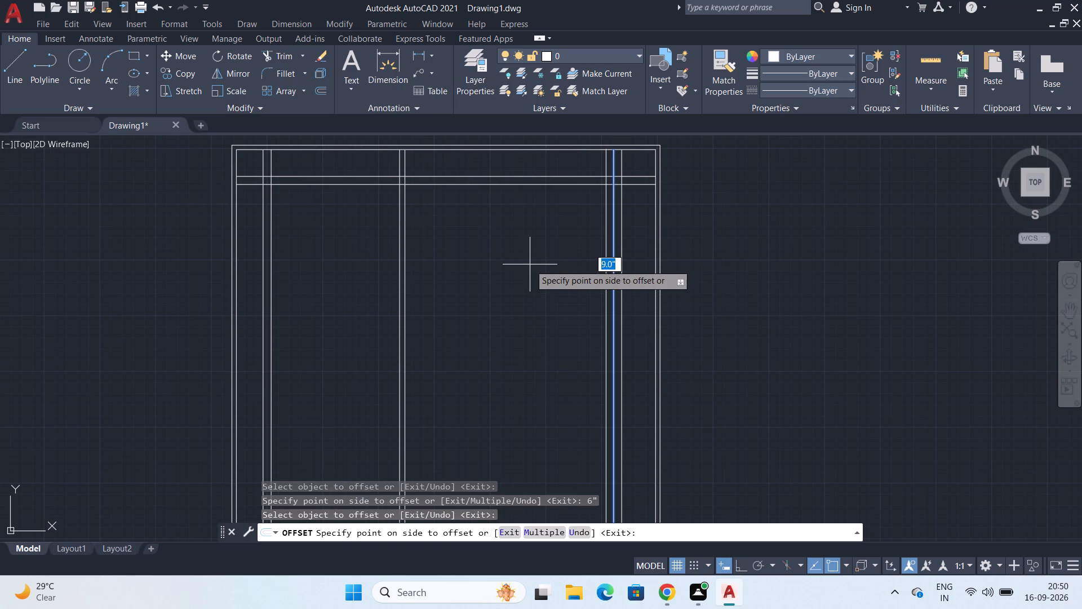
{"action": "type", "text": "12'"}
{"action": "key", "text": "Return"}
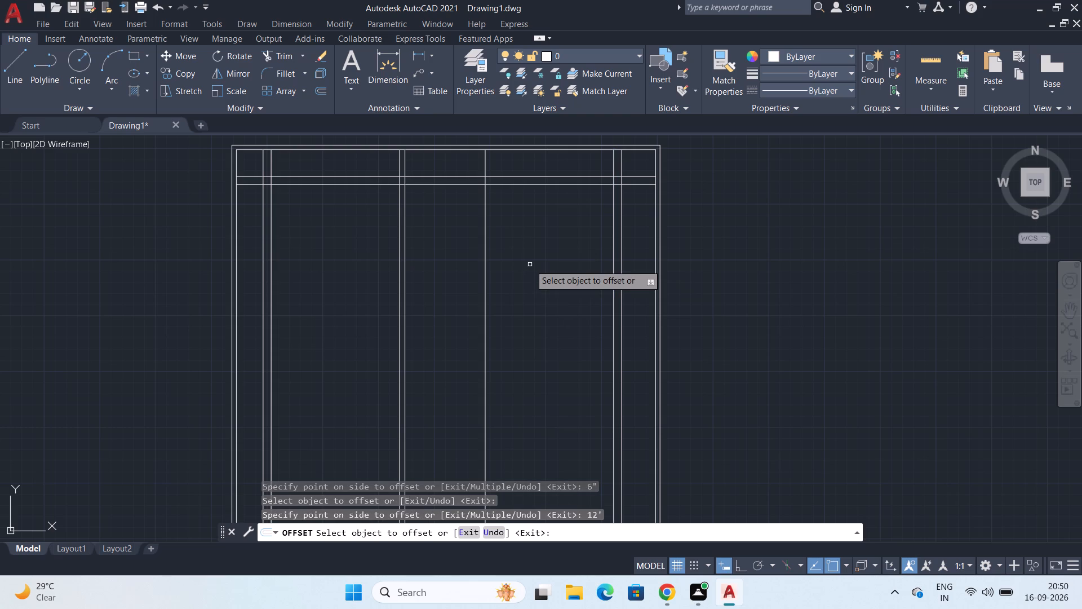
{"action": "left_click", "coordinate": [486, 297]}
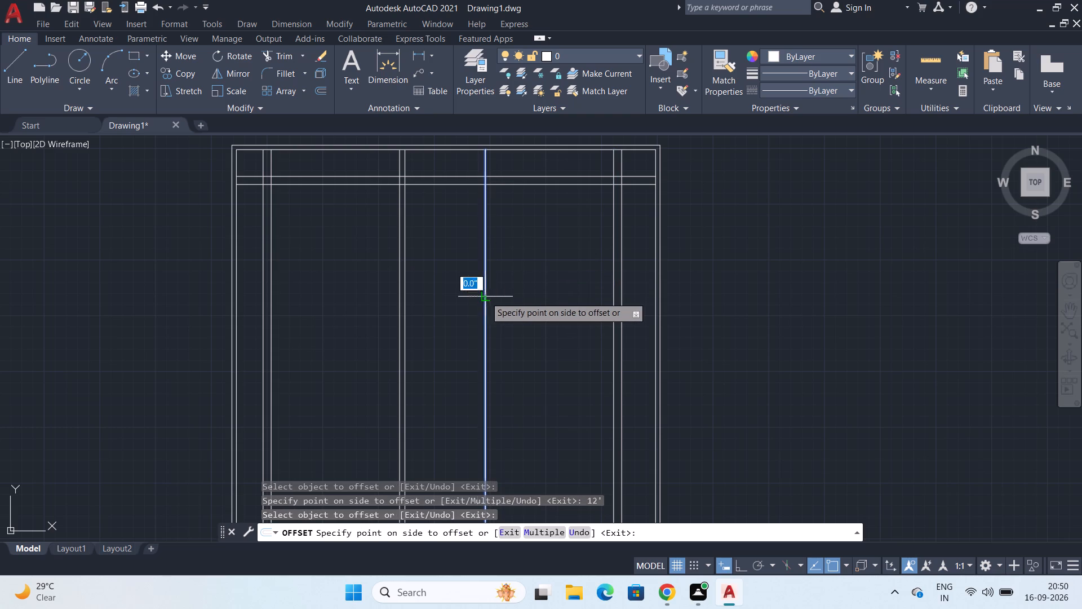
{"action": "type", "text": "6\""}
{"action": "key", "text": "Return"}
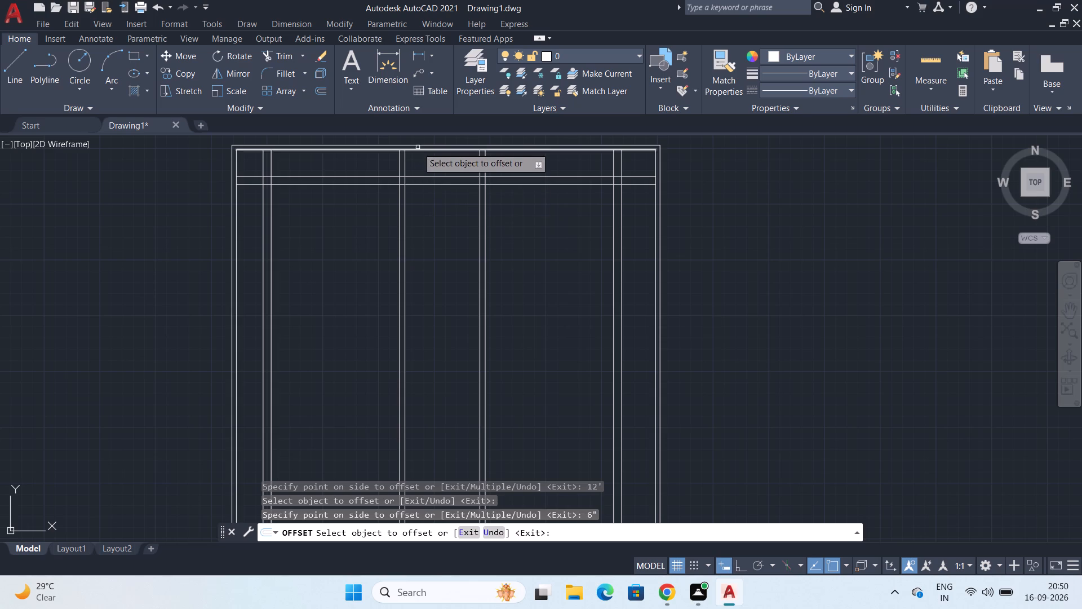
Offset the top building wall's inner line 4' downward, and the resulting line a further 6" downward as a horizontal partition.
{"action": "left_click", "coordinate": [441, 184]}
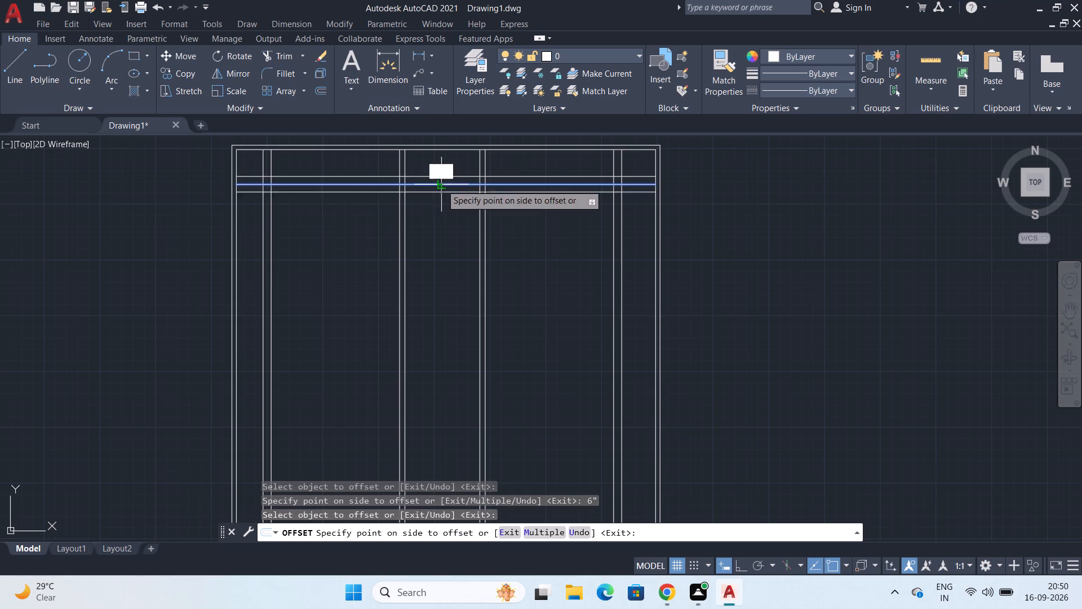
{"action": "type", "text": "4'"}
{"action": "key", "text": "Return"}
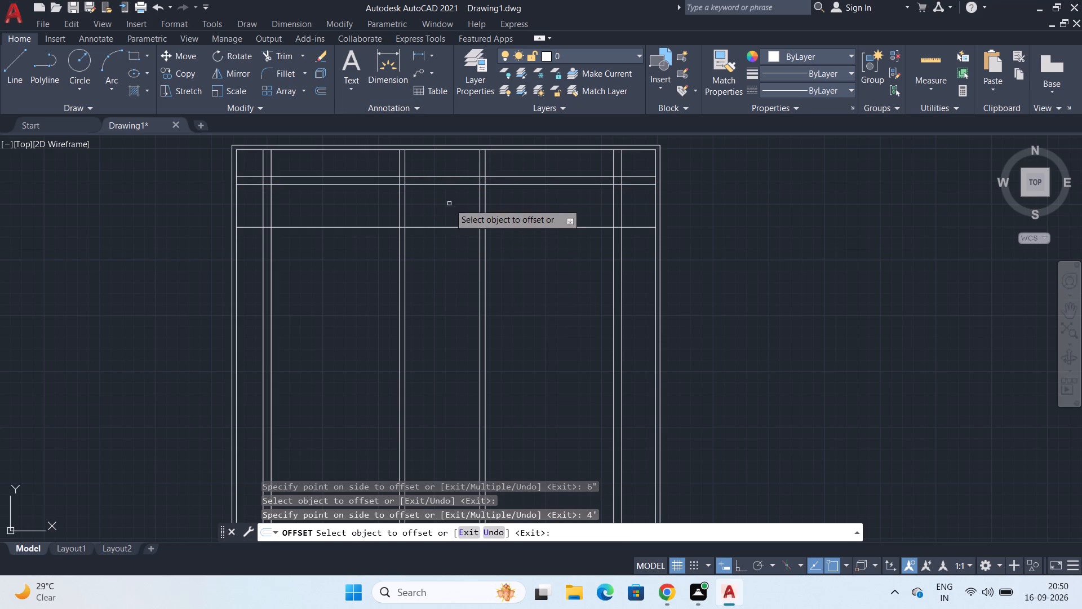
{"action": "left_click", "coordinate": [446, 228]}
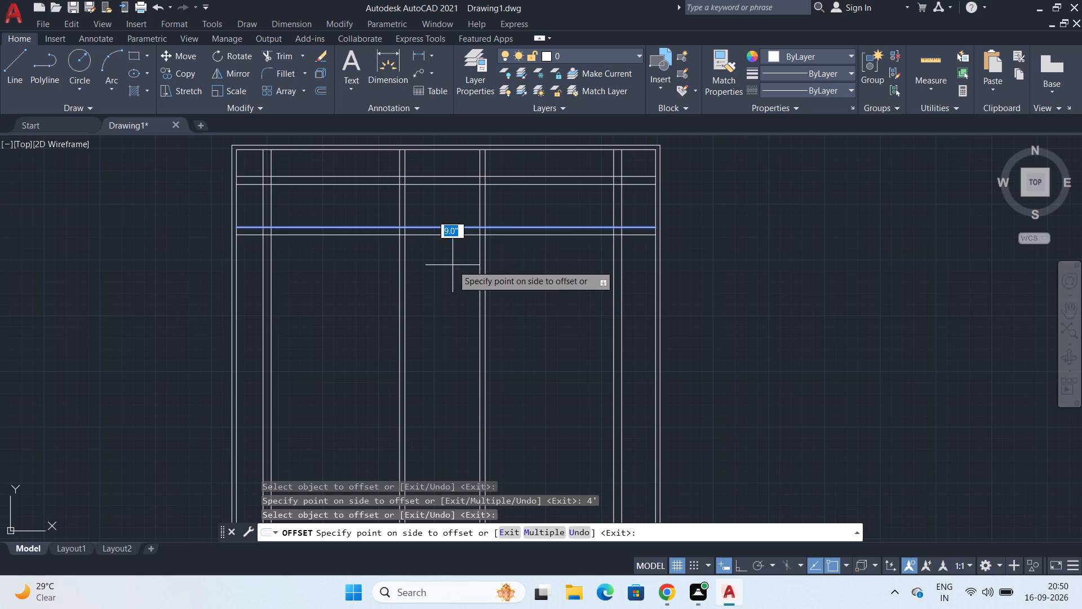
{"action": "type", "text": "6\""}
{"action": "key", "text": "Return"}
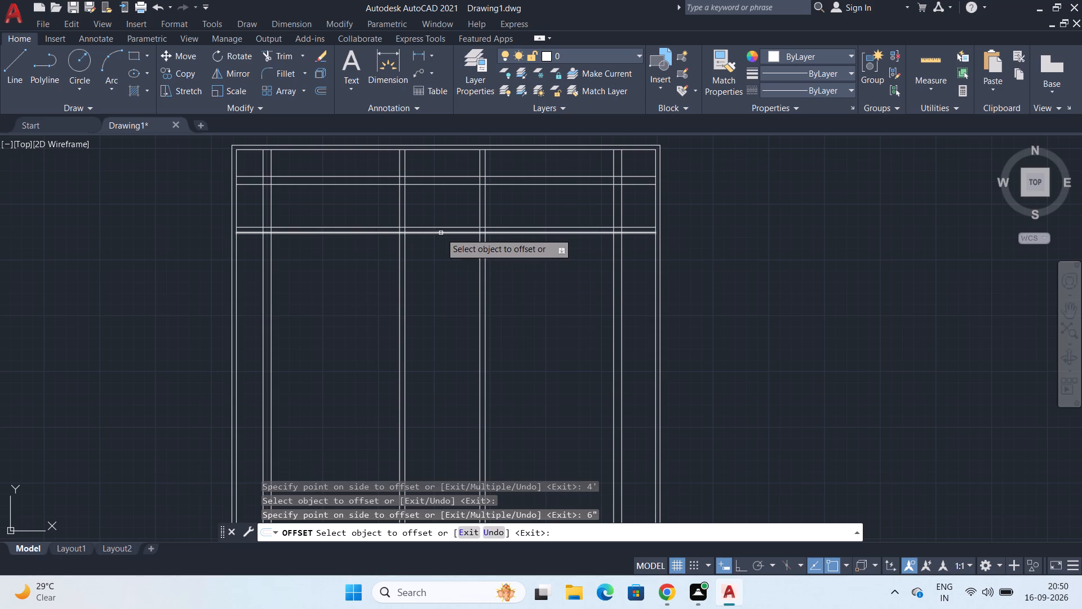
Offset the horizontal partition's lower line 4' downward, add a 6" offset below it for a second partition, and finish the Offset command.
{"action": "left_click", "coordinate": [441, 233]}
{"action": "type", "text": "4'"}
{"action": "key", "text": "Return"}
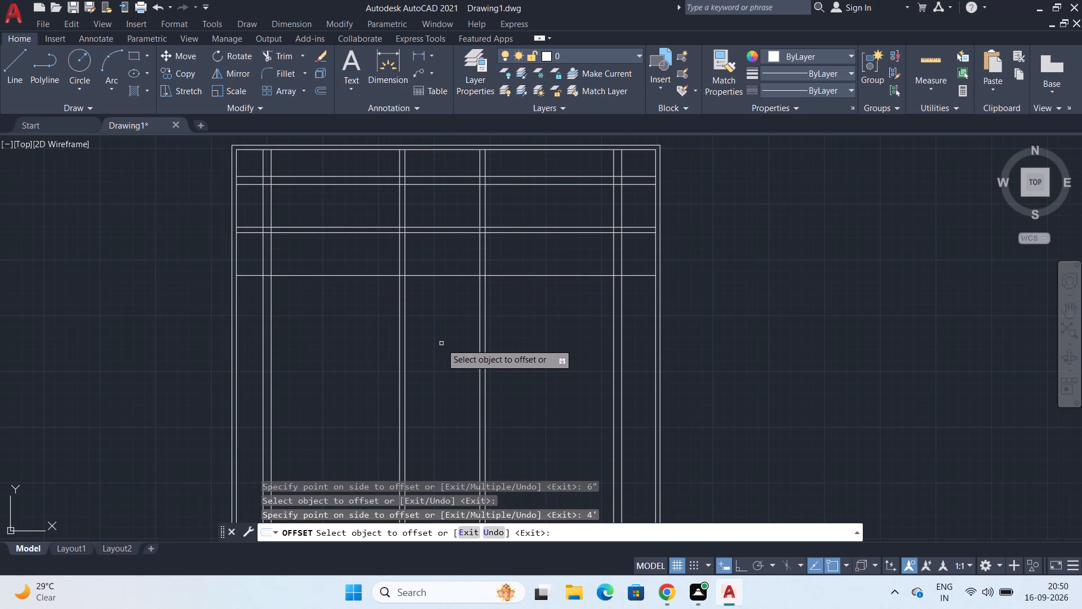
{"action": "left_click", "coordinate": [438, 275]}
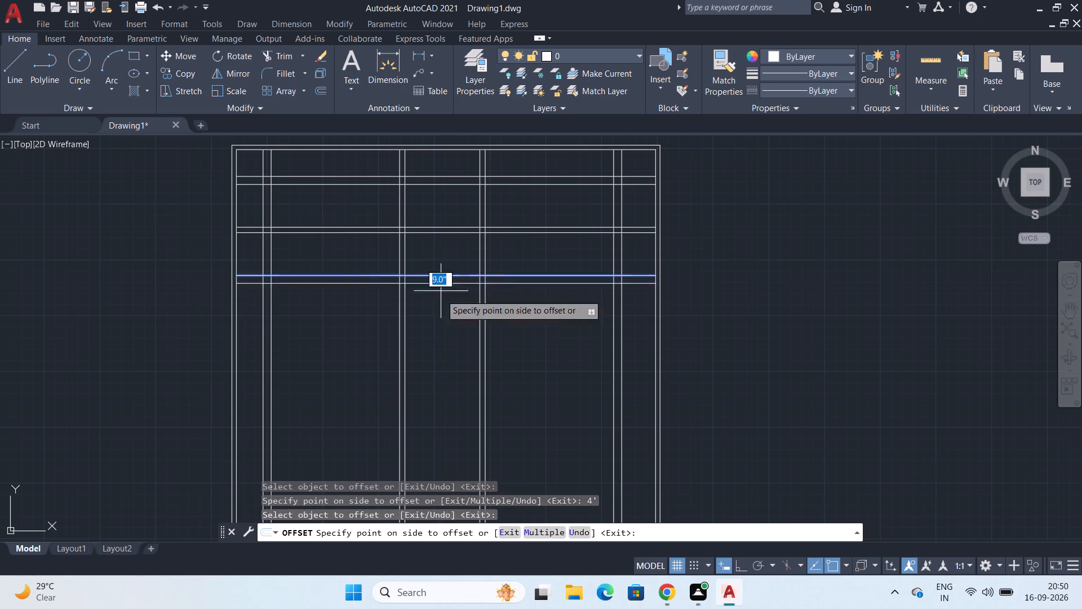
{"action": "type", "text": "6\""}
{"action": "key", "text": "Return"}
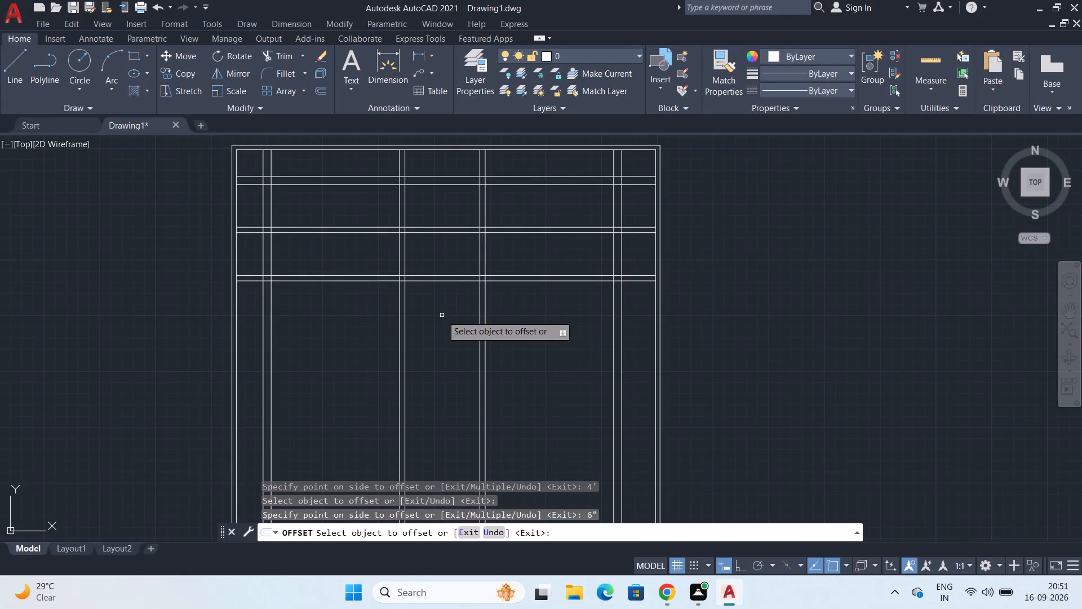
{"action": "key", "text": "space"}
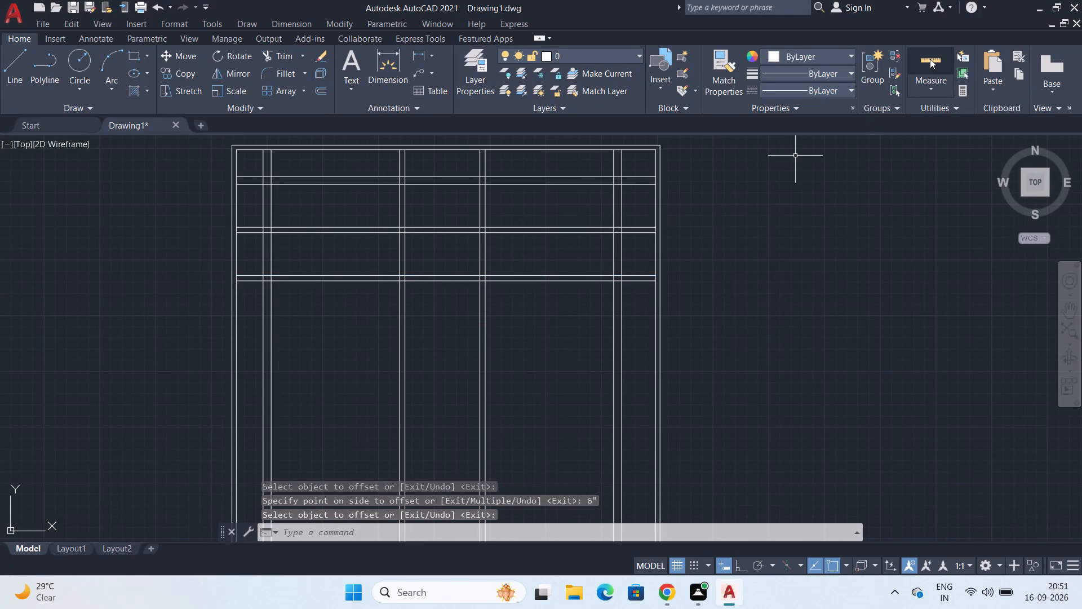
Measure the room spaces between the partitions and building walls in the upper part of the plan.
{"action": "left_click", "coordinate": [930, 59]}
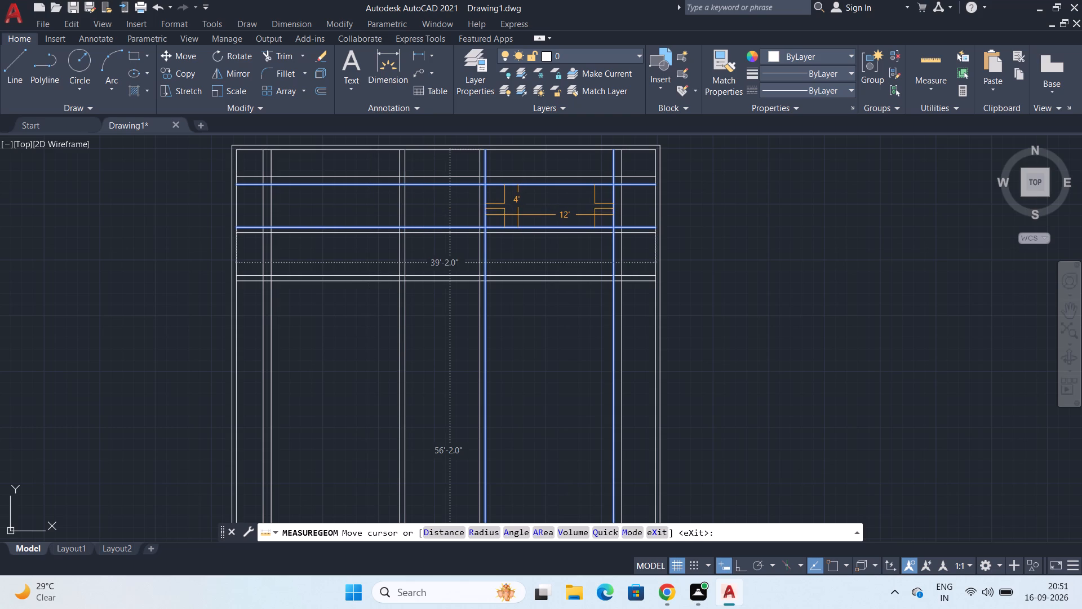
{"action": "key", "text": "space"}
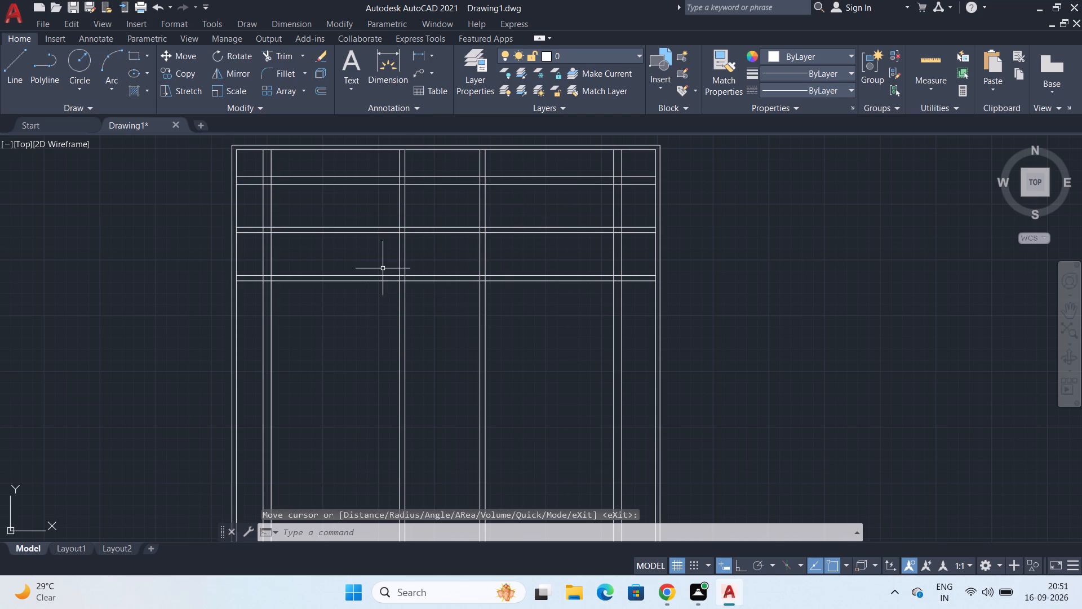
Offset the top building wall's inner line 13' downward, add a 6" offset below it as a third horizontal partition, and finish the Offset command.
{"action": "type", "text": "OFF"}
{"action": "key", "text": "Return"}
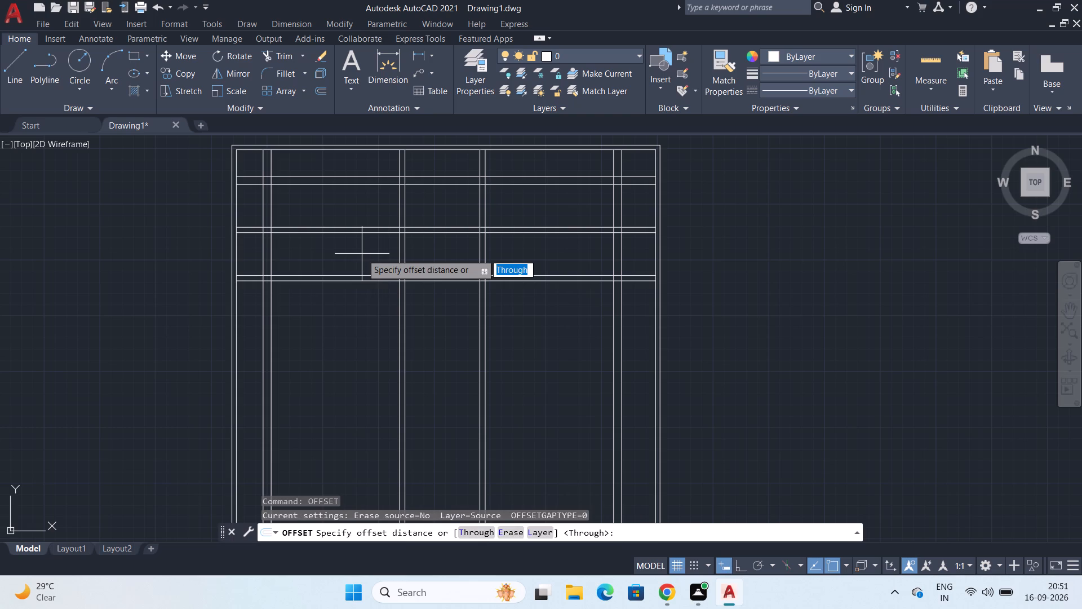
{"action": "type", "text": "13"}
{"action": "key", "text": "apostrophe"}
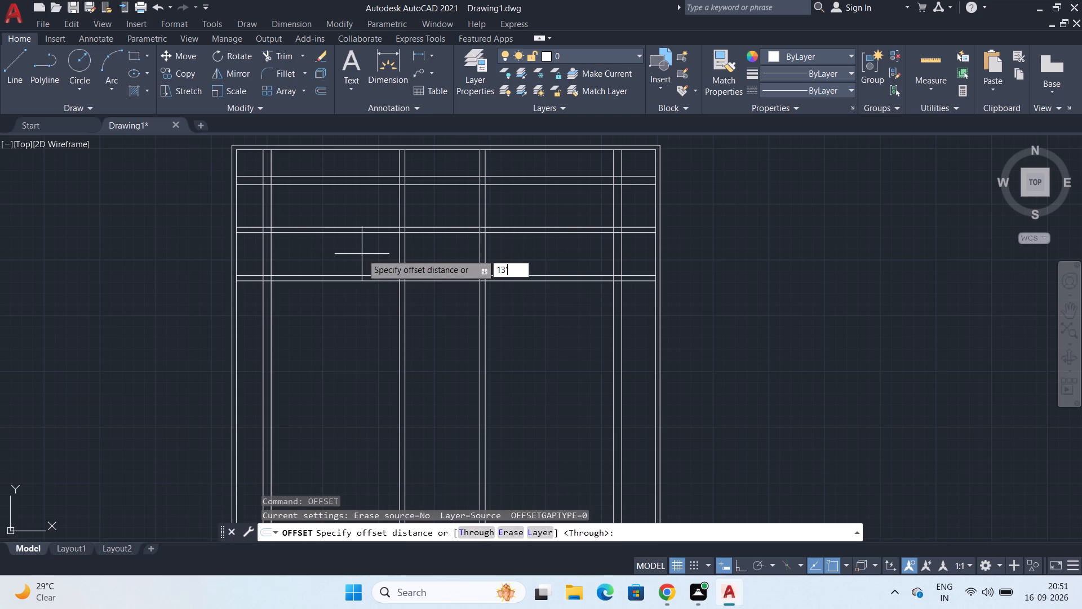
{"action": "key", "text": "Return"}
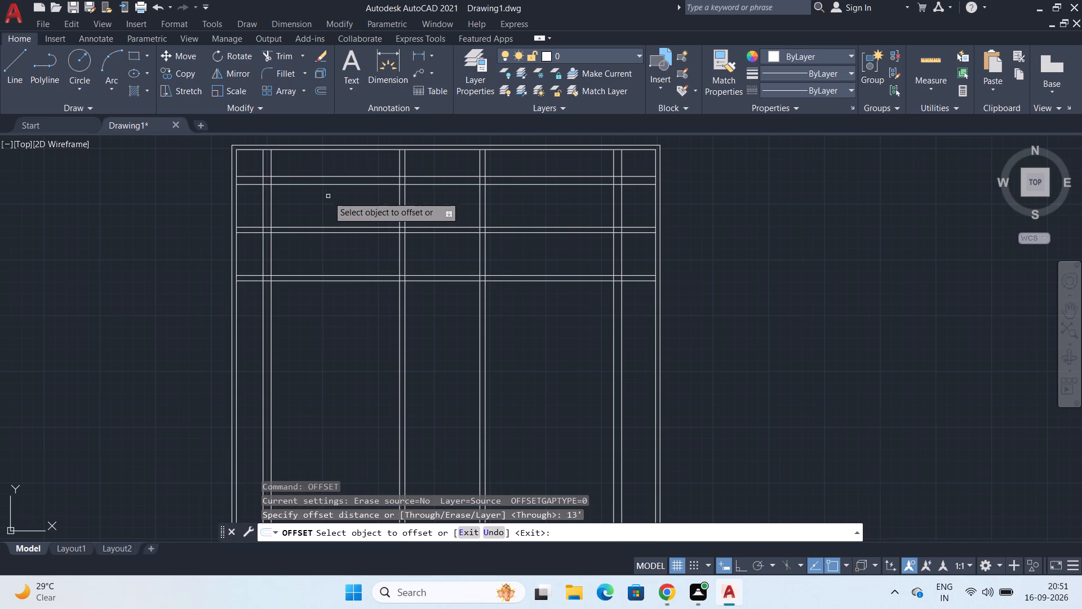
{"action": "left_click", "coordinate": [345, 184]}
{"action": "left_click", "coordinate": [330, 346]}
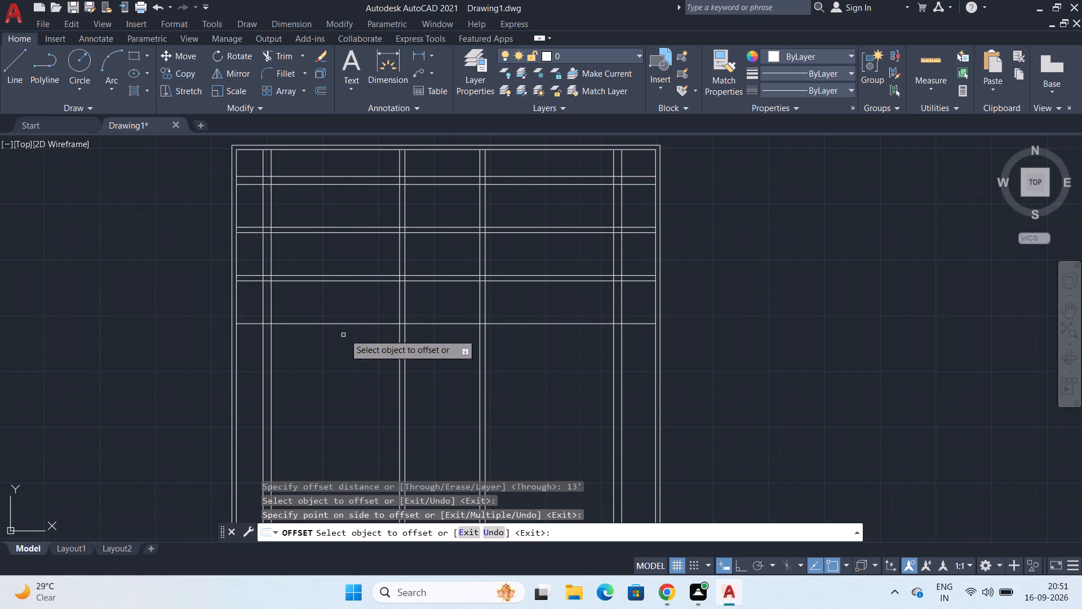
{"action": "left_click", "coordinate": [357, 324]}
{"action": "type", "text": "6\""}
{"action": "key", "text": "Return"}
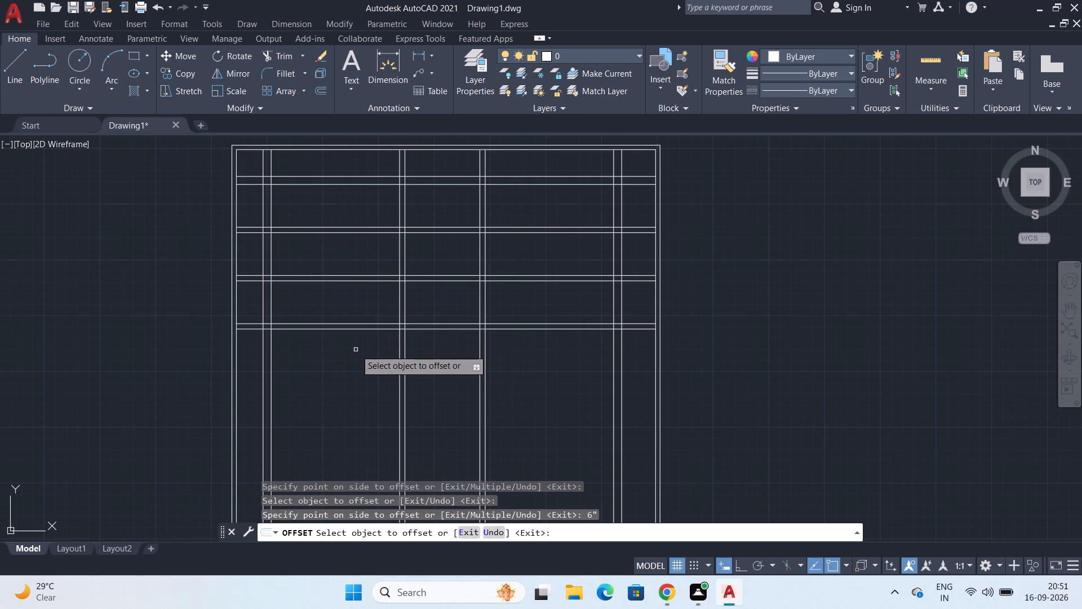
{"action": "key", "text": "space"}
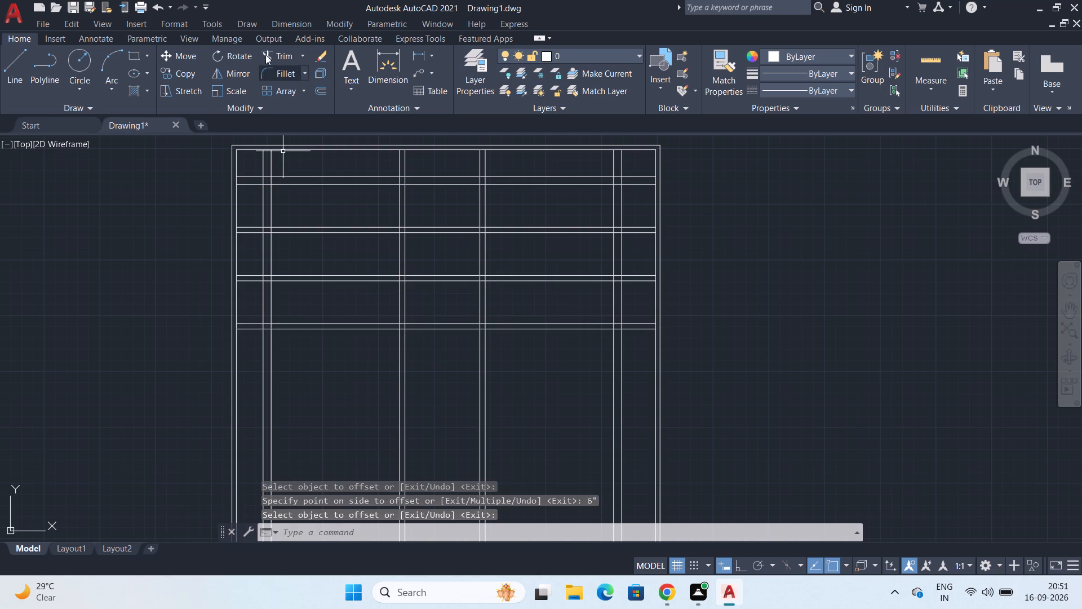
Trim the left building wall's lines above the building's top-left corner and the horizontal line ends crossing the left setback.
{"action": "left_click", "coordinate": [278, 58]}
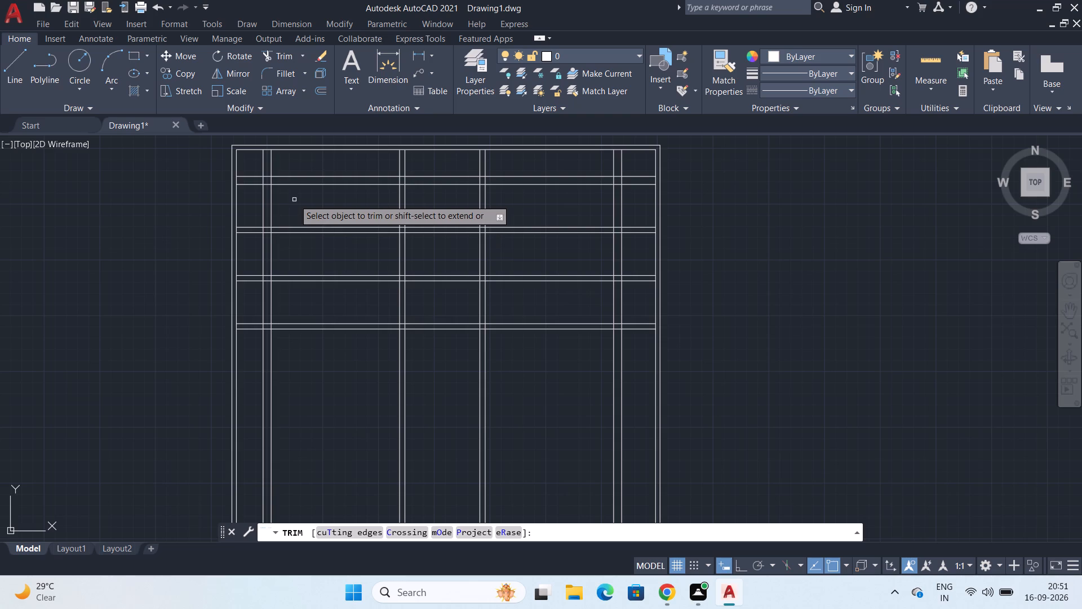
{"action": "scroll", "coordinate": [294, 197], "scroll_direction": "up", "scroll_amount": 1}
{"action": "left_click", "coordinate": [287, 148]}
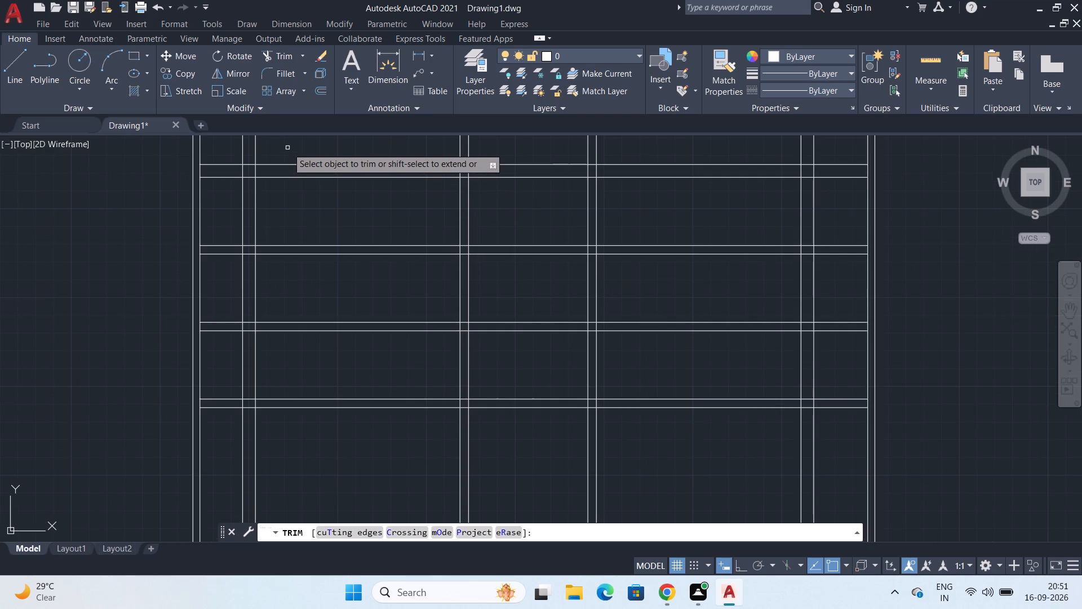
{"action": "left_click", "coordinate": [215, 157]}
{"action": "left_click", "coordinate": [220, 157]}
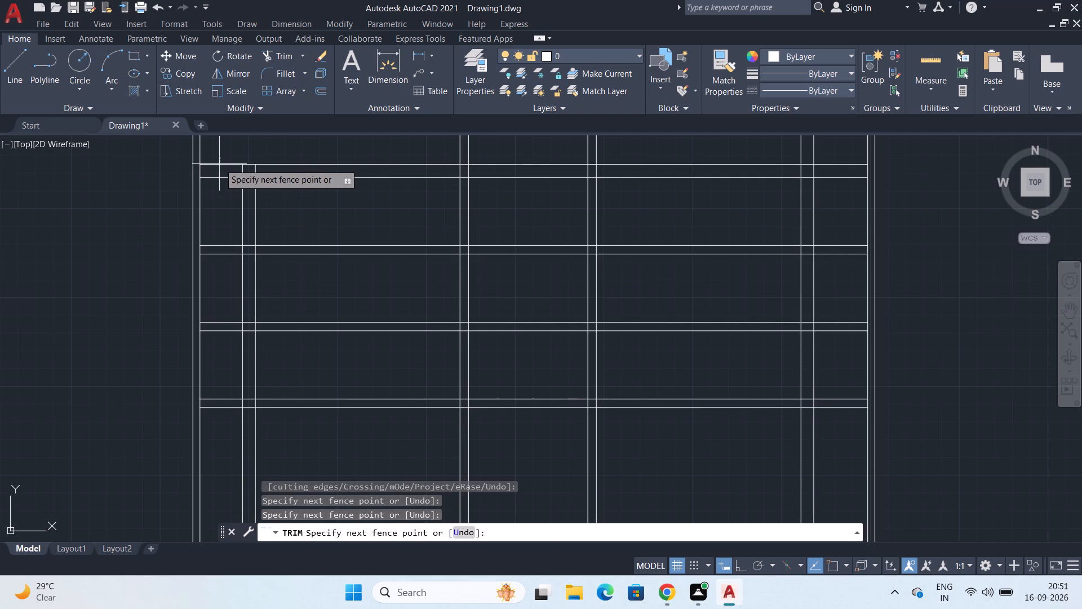
{"action": "left_click", "coordinate": [223, 429]}
Trim the remaining vertical line ends crossing the top setback and the horizontal line ends crossing the right setback.
{"action": "scroll", "coordinate": [376, 311], "scroll_direction": "down", "scroll_amount": 2}
{"action": "scroll", "coordinate": [379, 308], "scroll_direction": "up", "scroll_amount": 2}
{"action": "middle_click_drag", "start_coordinate": [382, 303], "coordinate": [220, 351]}
{"action": "left_click", "coordinate": [256, 195]}
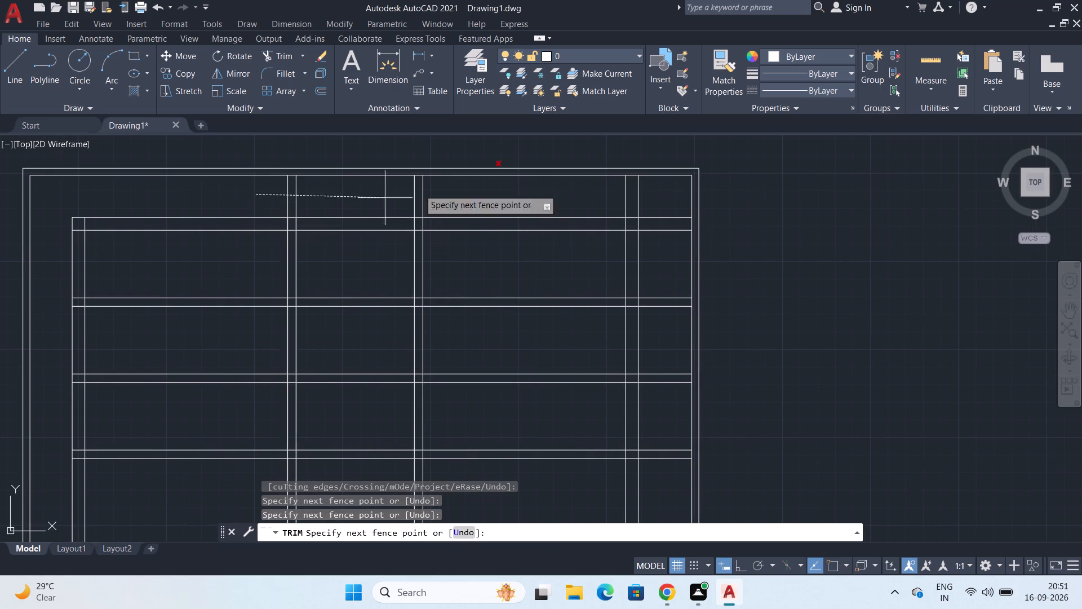
{"action": "left_click", "coordinate": [655, 198]}
{"action": "scroll", "coordinate": [670, 270], "scroll_direction": "down", "scroll_amount": 1}
{"action": "middle_click_drag", "start_coordinate": [672, 341], "coordinate": [663, 281]}
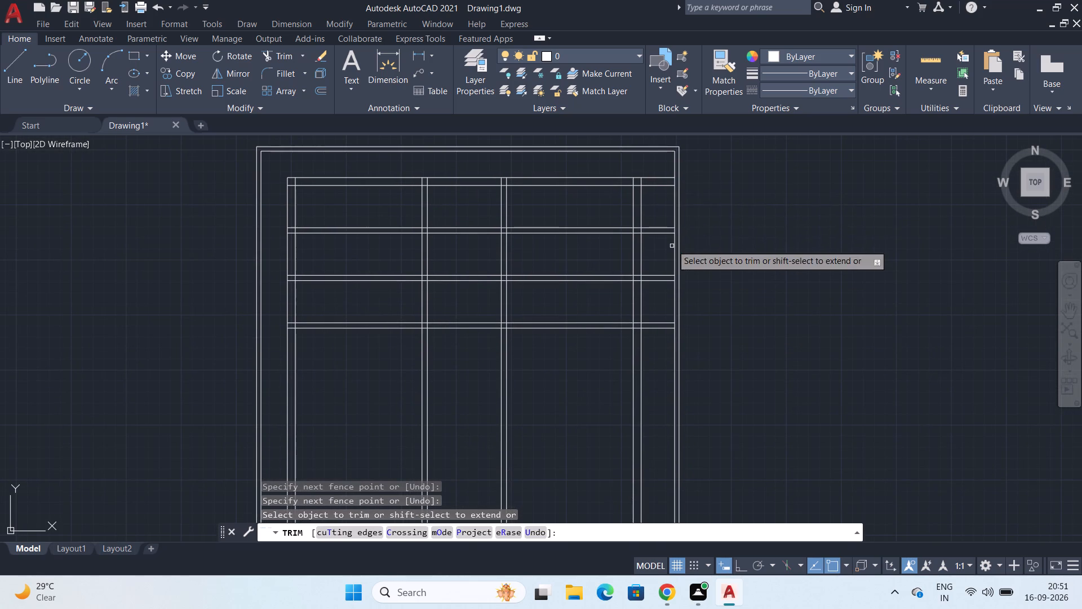
{"action": "left_click", "coordinate": [655, 168]}
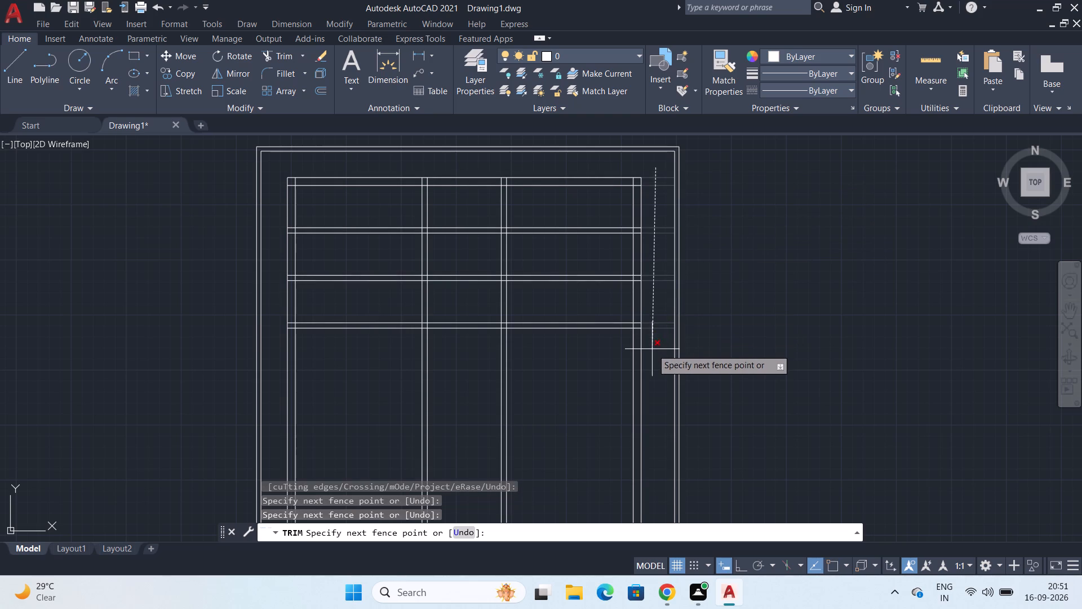
{"action": "left_click", "coordinate": [653, 350]}
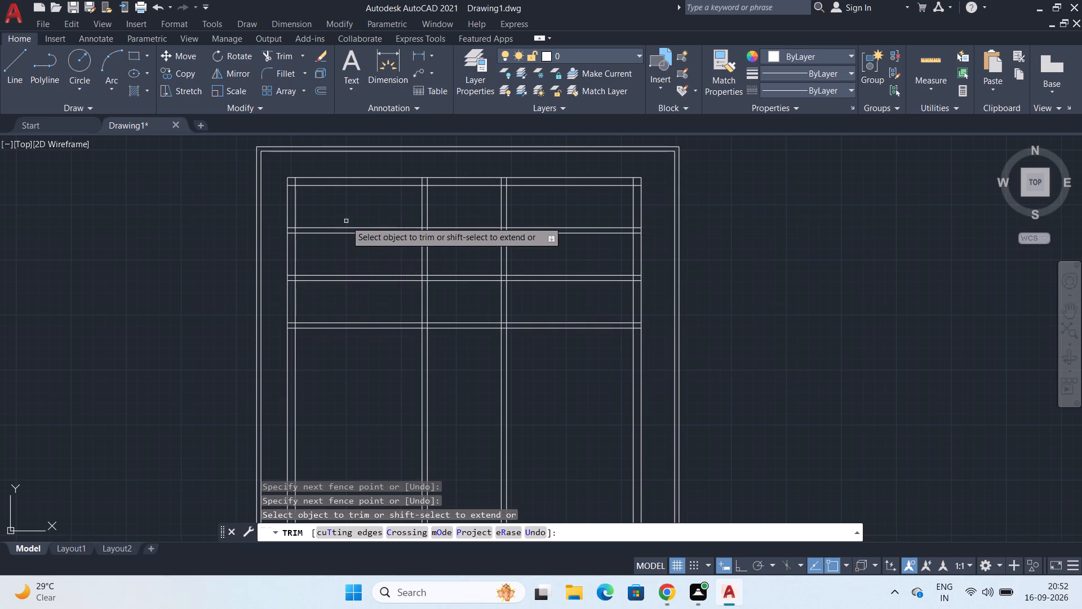
Trim the upper two horizontal partitions out of the left and right rooms, keeping them between the two vertical partitions.
{"action": "scroll", "coordinate": [305, 214], "scroll_direction": "up", "scroll_amount": 2}
{"action": "scroll", "coordinate": [305, 214], "scroll_direction": "down", "scroll_amount": 2}
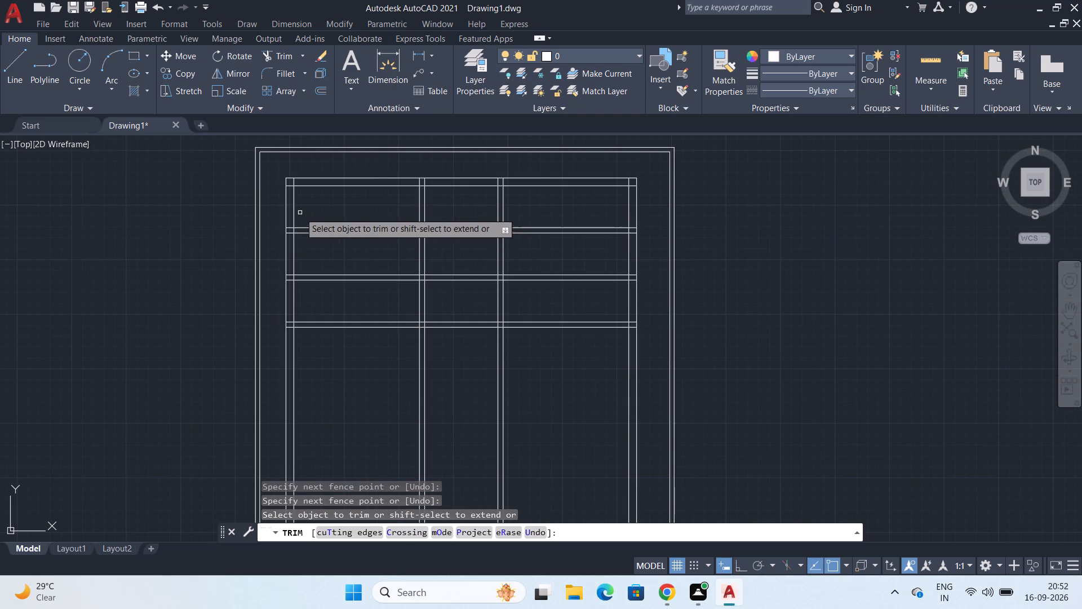
{"action": "scroll", "coordinate": [273, 207], "scroll_direction": "up", "scroll_amount": 1}
{"action": "middle_click_drag", "start_coordinate": [275, 207], "coordinate": [307, 229]}
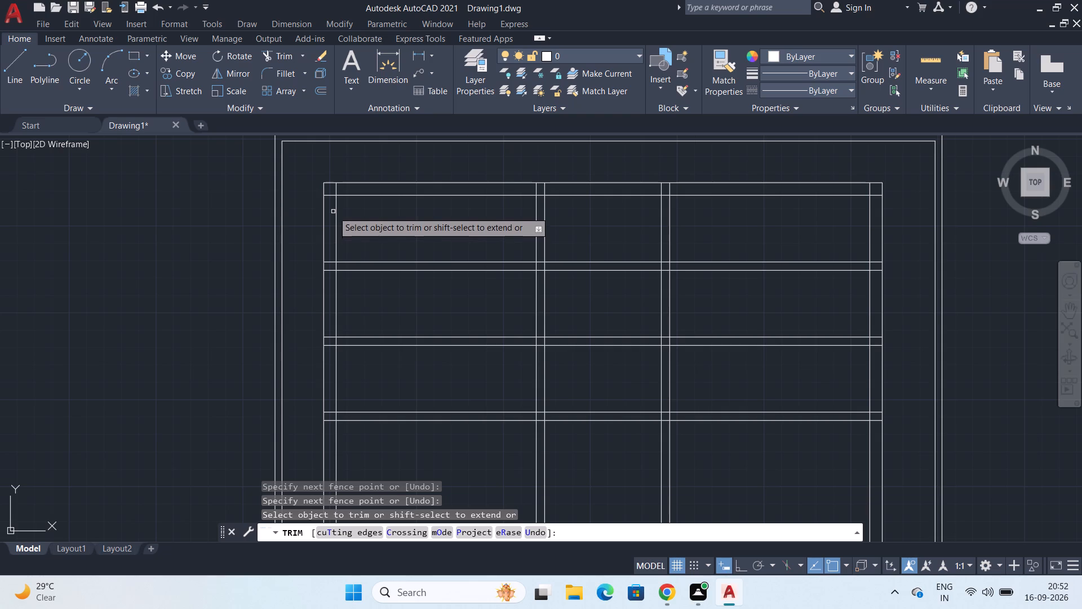
{"action": "left_click", "coordinate": [433, 241]}
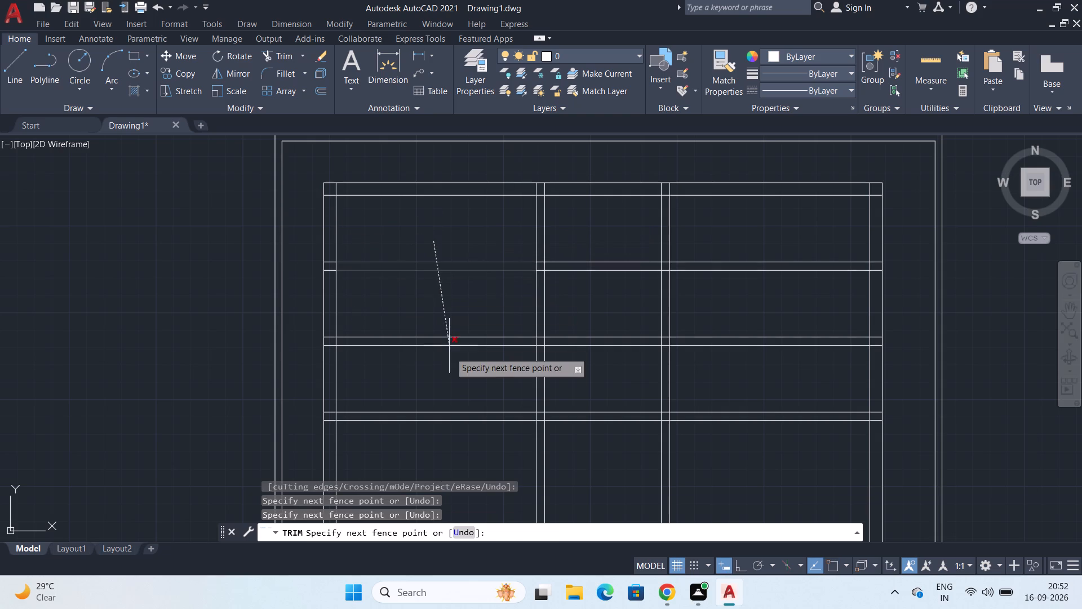
{"action": "left_click", "coordinate": [448, 365]}
{"action": "left_click", "coordinate": [747, 249]}
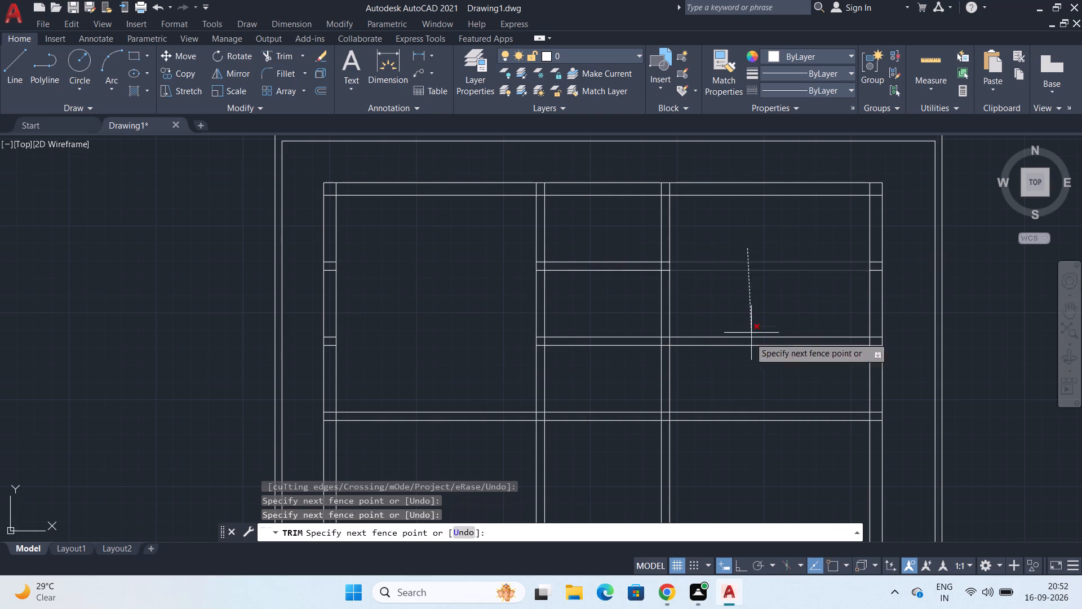
{"action": "left_click", "coordinate": [735, 372]}
Trim the overlapping inner wall lines at the top-left building corner and the two upper partitions' leftover segments inside the left wall.
{"action": "scroll", "coordinate": [322, 192], "scroll_direction": "up", "scroll_amount": 1}
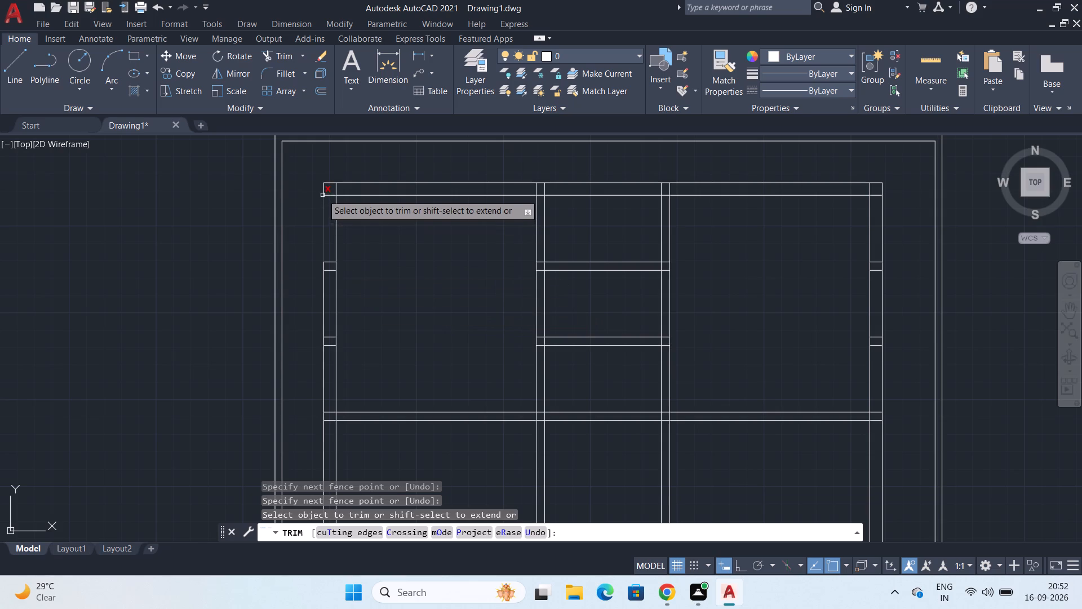
{"action": "scroll", "coordinate": [322, 194], "scroll_direction": "up", "scroll_amount": 1}
{"action": "middle_click_drag", "start_coordinate": [330, 227], "coordinate": [351, 167]}
{"action": "scroll", "coordinate": [351, 174], "scroll_direction": "down", "scroll_amount": 1}
{"action": "scroll", "coordinate": [358, 275], "scroll_direction": "down", "scroll_amount": 1}
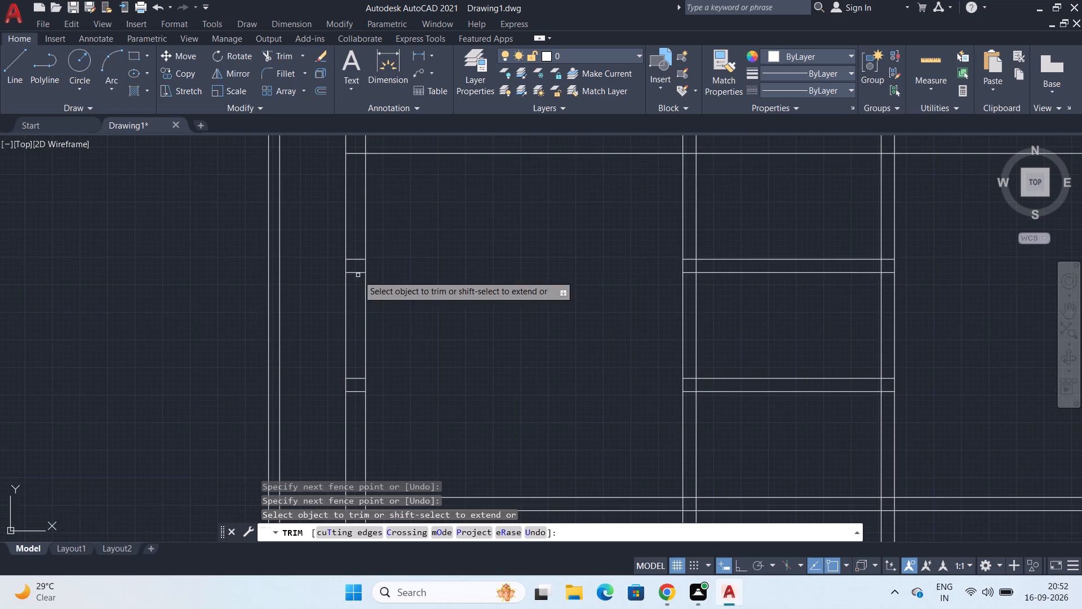
{"action": "middle_click_drag", "start_coordinate": [358, 275], "coordinate": [354, 258]}
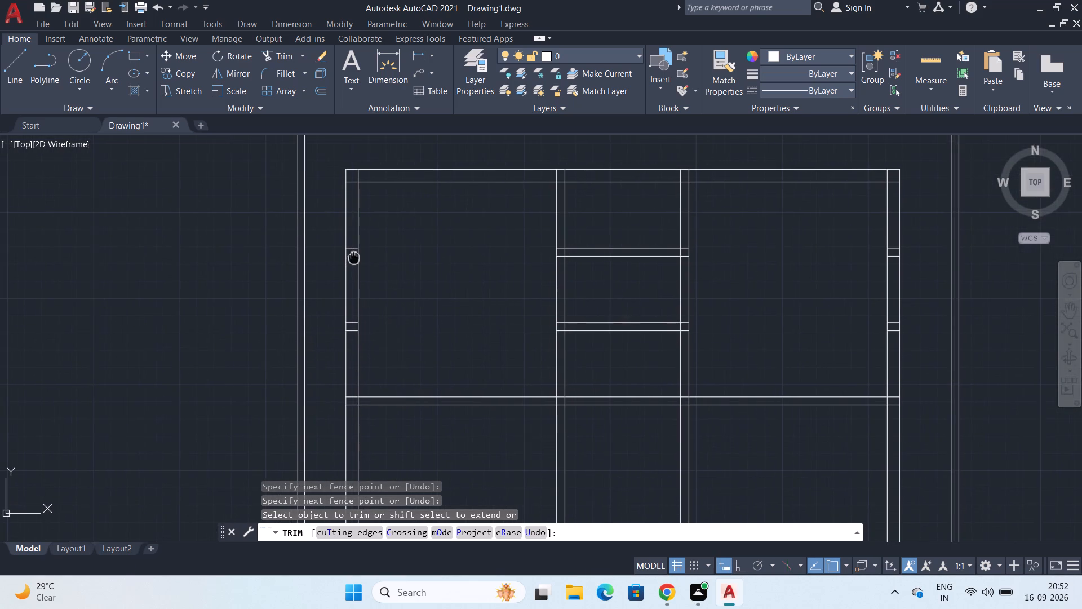
{"action": "middle_click_drag", "start_coordinate": [354, 258], "coordinate": [363, 257]}
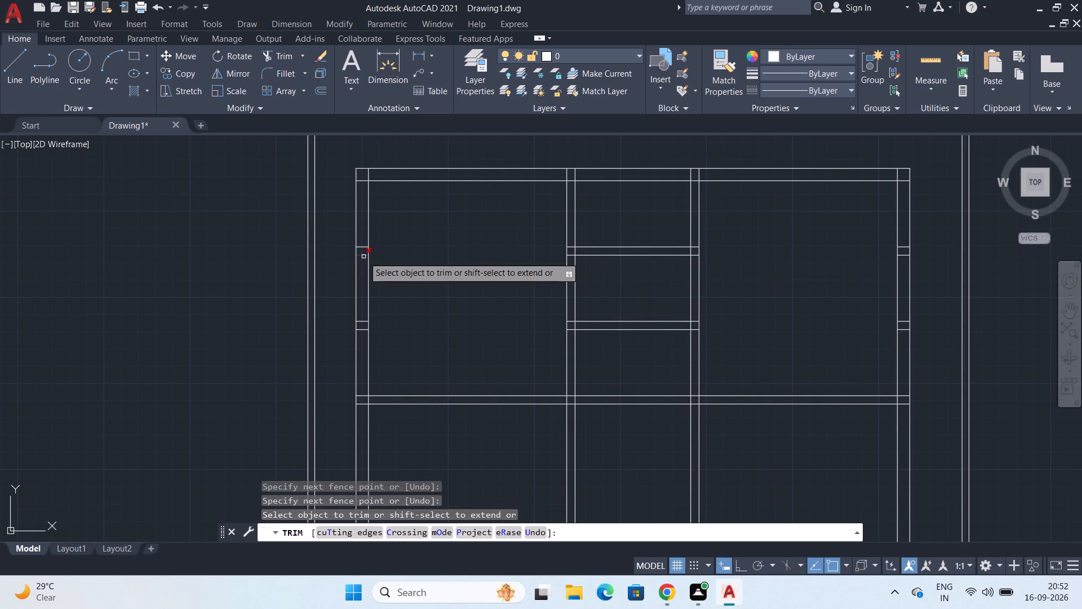
{"action": "left_click", "coordinate": [369, 175]}
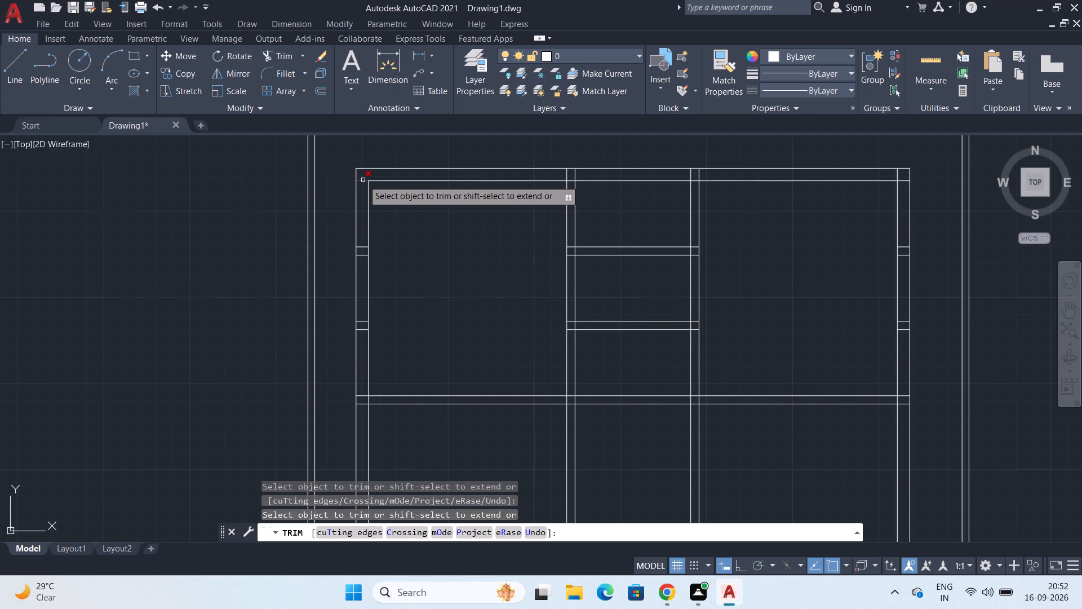
{"action": "scroll", "coordinate": [363, 180], "scroll_direction": "up", "scroll_amount": 1}
{"action": "middle_click_drag", "start_coordinate": [363, 180], "coordinate": [382, 147]}
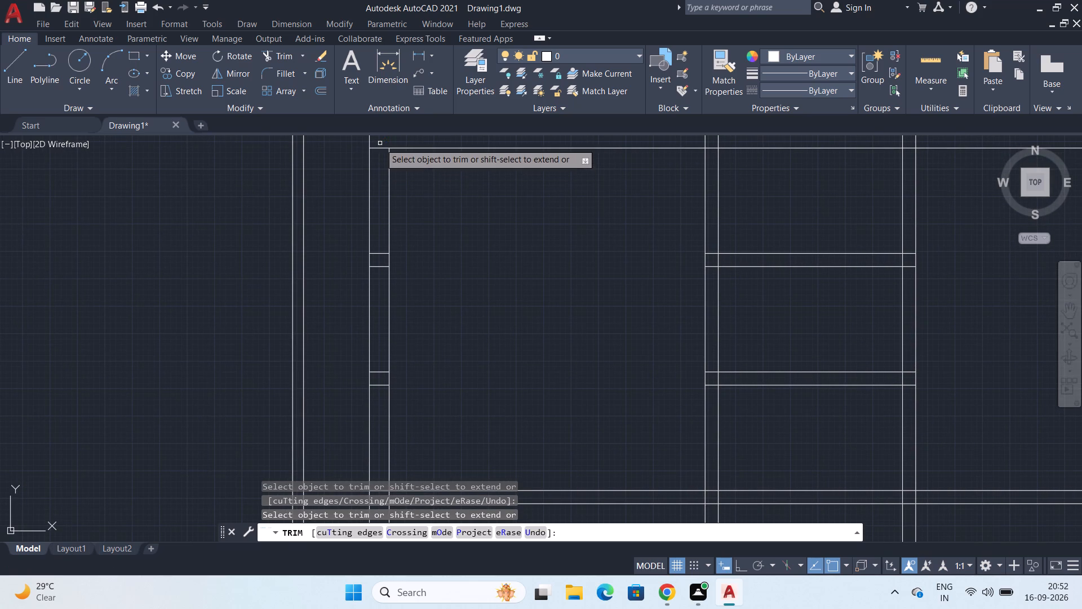
{"action": "left_click", "coordinate": [380, 143]}
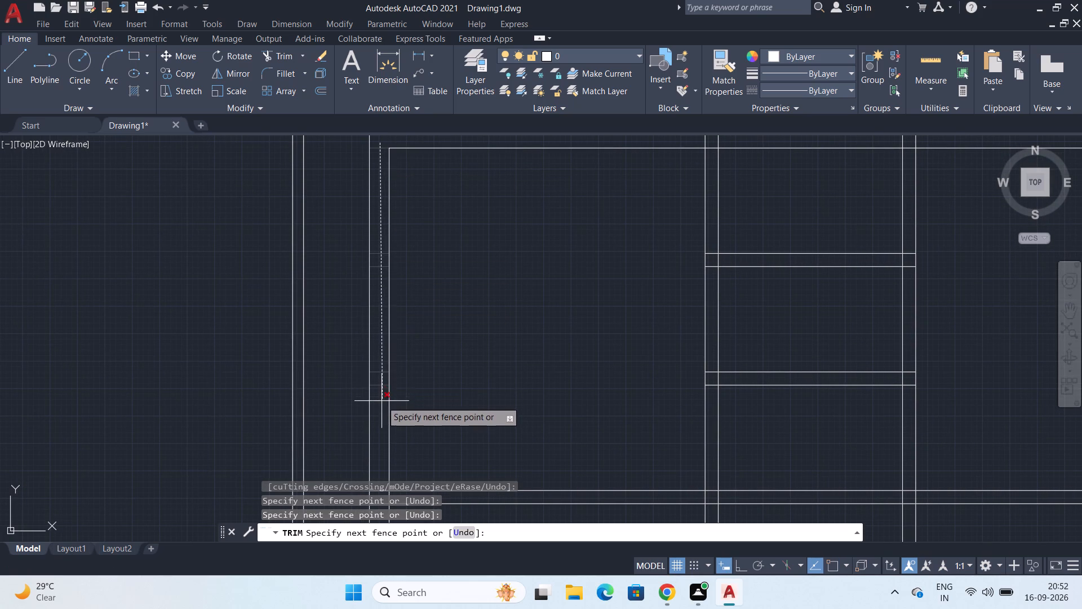
{"action": "left_click", "coordinate": [380, 407]}
Trim the vertical partition lines and the right wall's inner line where they cross the top building wall's thickness.
{"action": "scroll", "coordinate": [498, 316], "scroll_direction": "down", "scroll_amount": 2}
{"action": "middle_click_drag", "start_coordinate": [627, 289], "coordinate": [465, 299]}
{"action": "scroll", "coordinate": [601, 272], "scroll_direction": "up", "scroll_amount": 2}
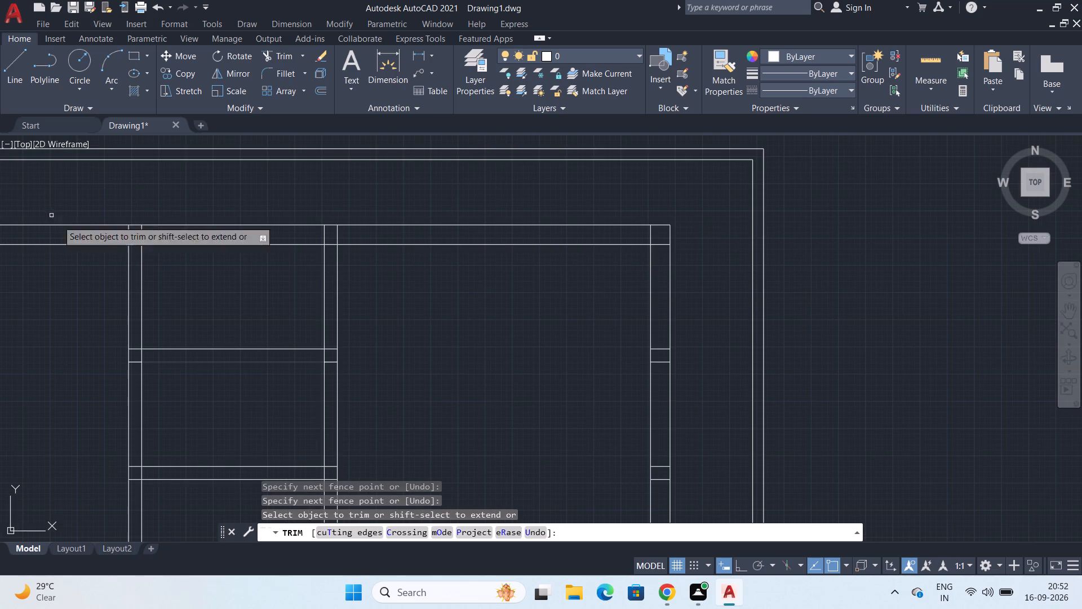
{"action": "left_click", "coordinate": [90, 233]}
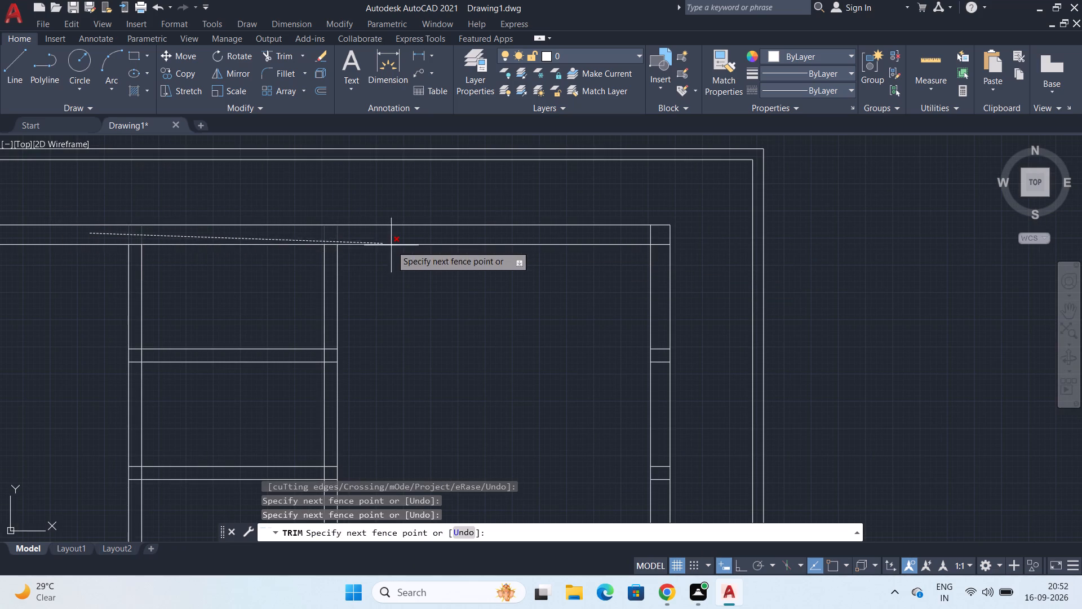
{"action": "left_click", "coordinate": [655, 237]}
Trim all horizontal line segments inside the right building wall's thickness, from the top inner line down through the third horizontal partition.
{"action": "scroll", "coordinate": [659, 249], "scroll_direction": "down", "scroll_amount": 1}
{"action": "middle_click_drag", "start_coordinate": [659, 249], "coordinate": [659, 248]}
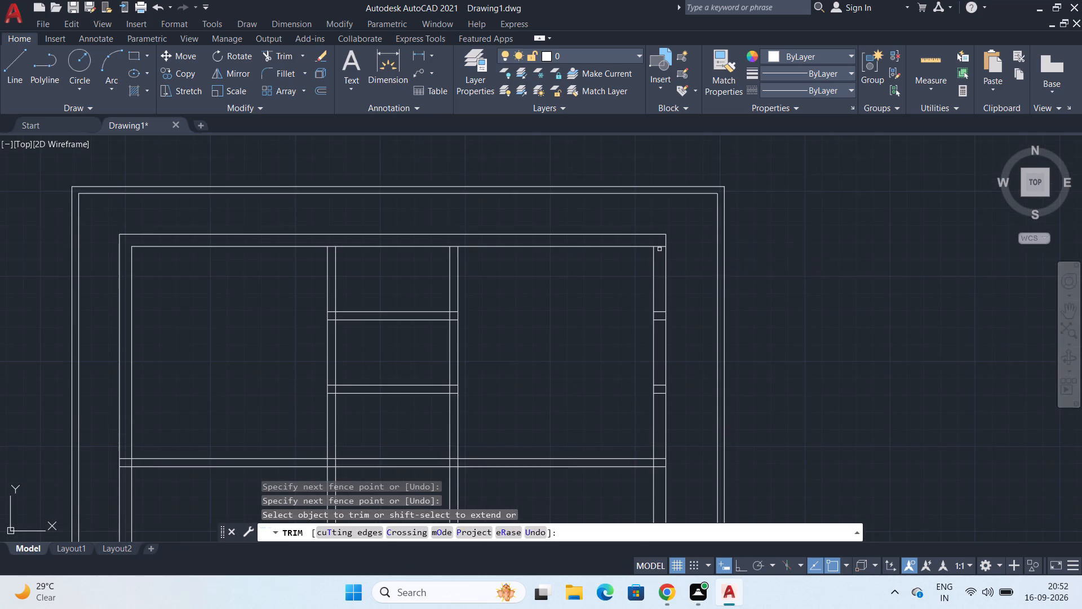
{"action": "middle_click_drag", "start_coordinate": [659, 248], "coordinate": [658, 199]}
{"action": "scroll", "coordinate": [650, 240], "scroll_direction": "up", "scroll_amount": 1}
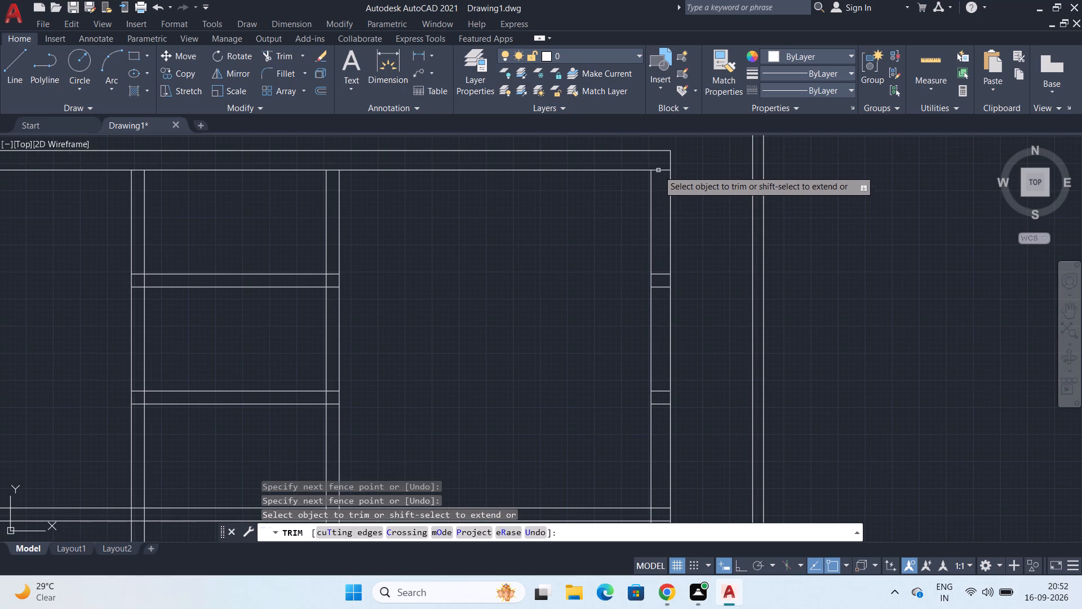
{"action": "left_click", "coordinate": [658, 167]}
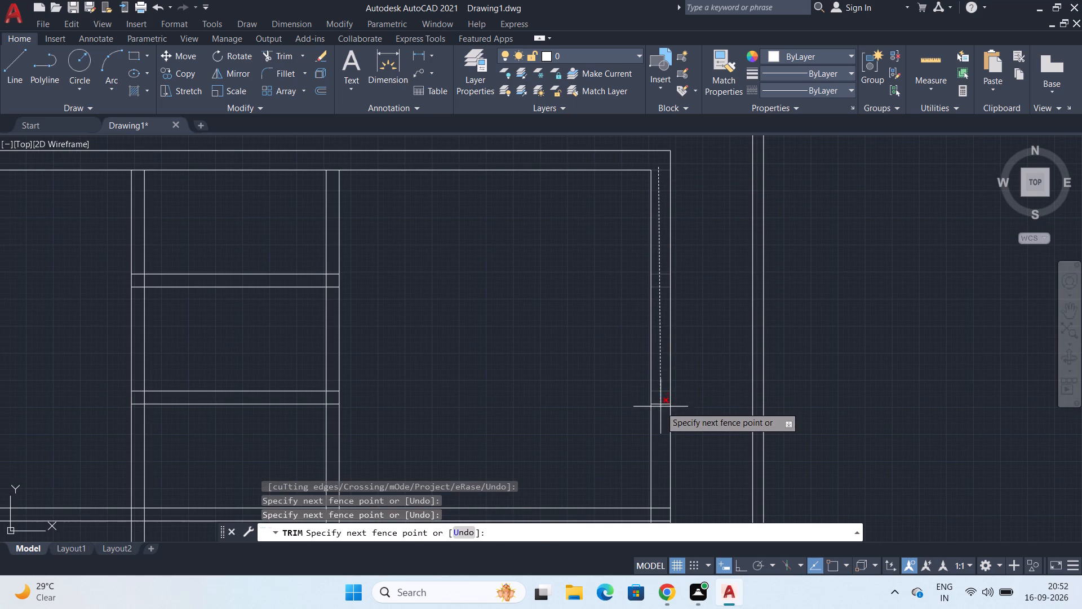
{"action": "middle_click_drag", "start_coordinate": [658, 479], "coordinate": [681, 329]}
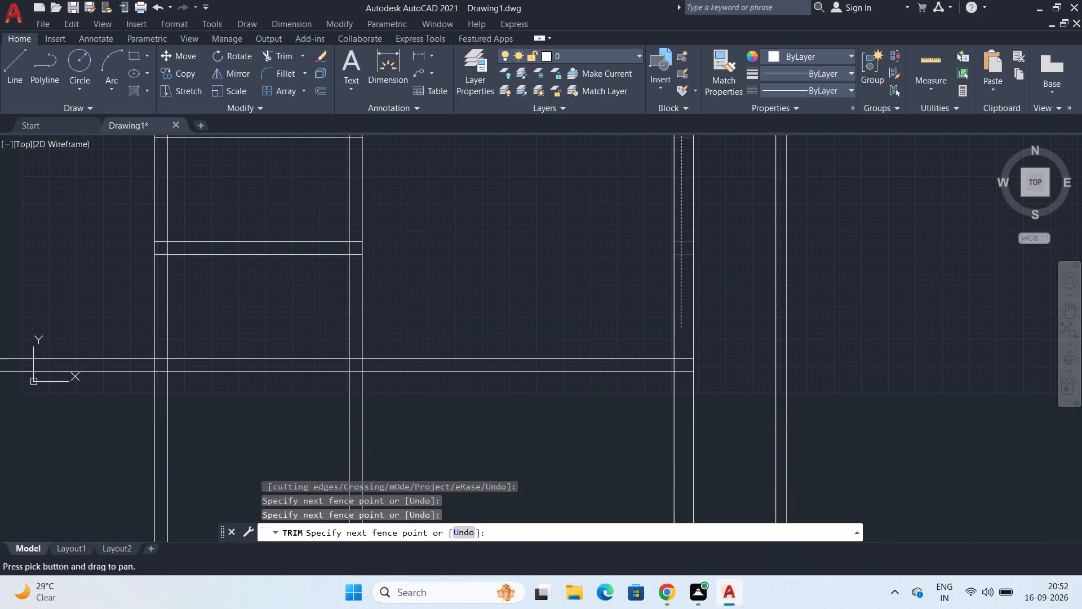
{"action": "left_click", "coordinate": [684, 391]}
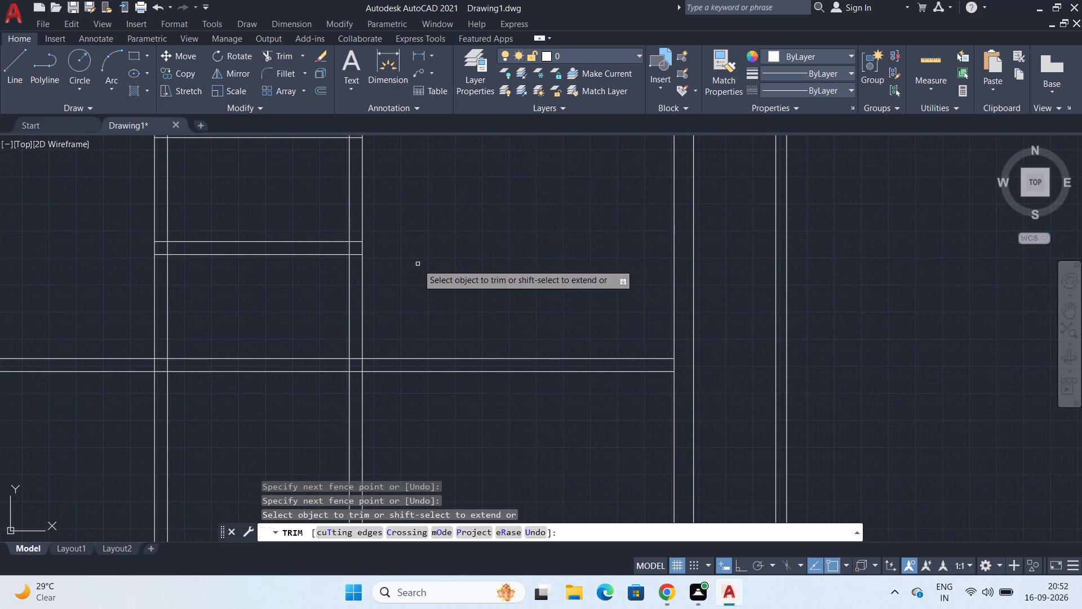
Trim the two upper horizontal partitions' line segments inside the thickness of the left vertical partition.
{"action": "scroll", "coordinate": [397, 281], "scroll_direction": "down", "scroll_amount": 2}
{"action": "middle_click_drag", "start_coordinate": [399, 277], "coordinate": [496, 251]}
{"action": "scroll", "coordinate": [430, 193], "scroll_direction": "up", "scroll_amount": 3}
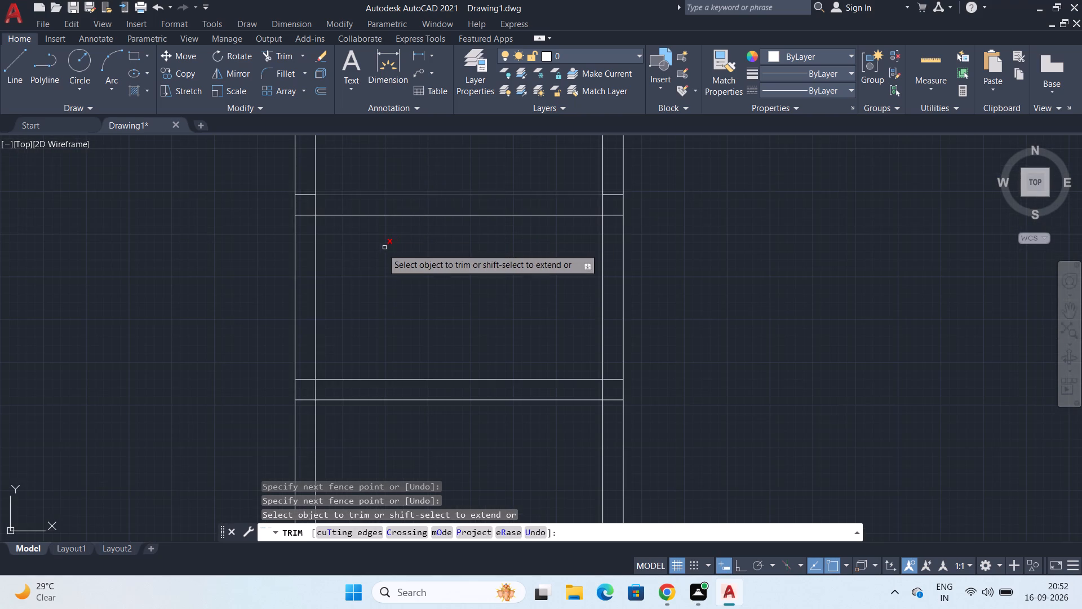
{"action": "scroll", "coordinate": [349, 253], "scroll_direction": "down", "scroll_amount": 1}
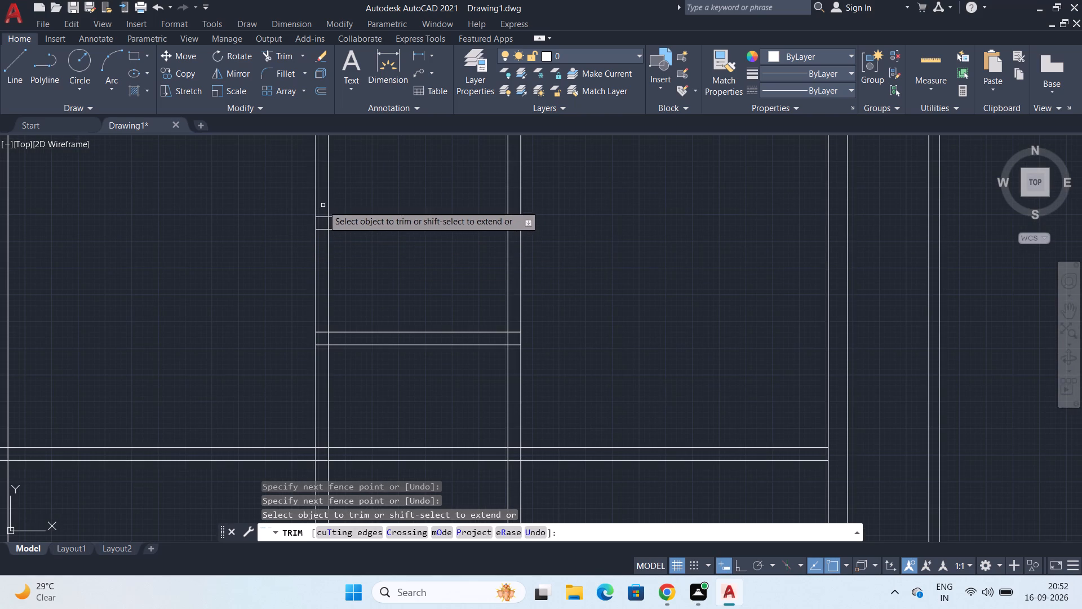
{"action": "left_click", "coordinate": [322, 207]}
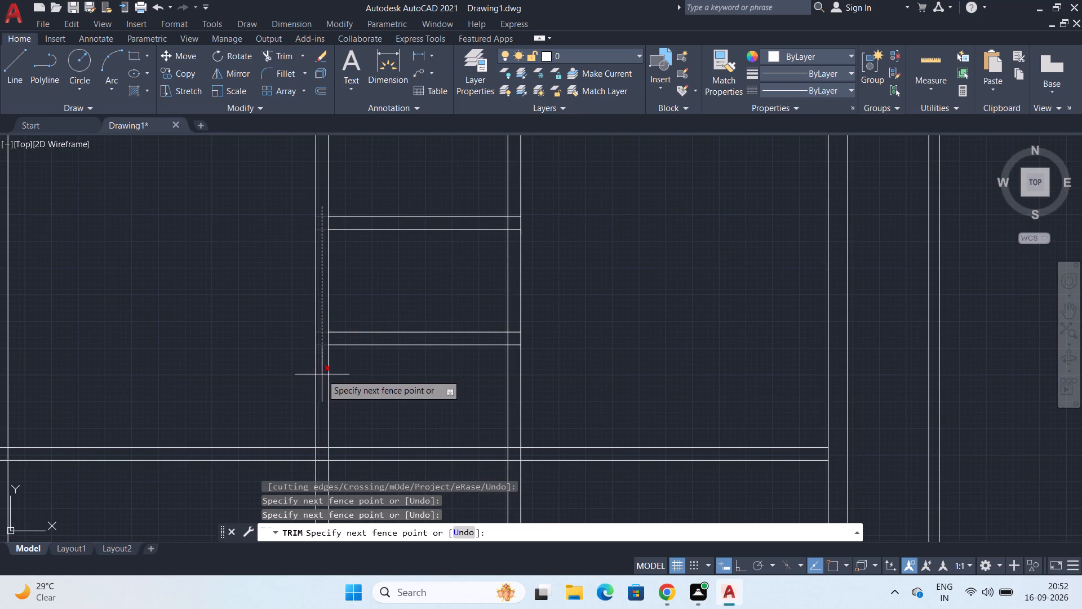
{"action": "left_click", "coordinate": [322, 374]}
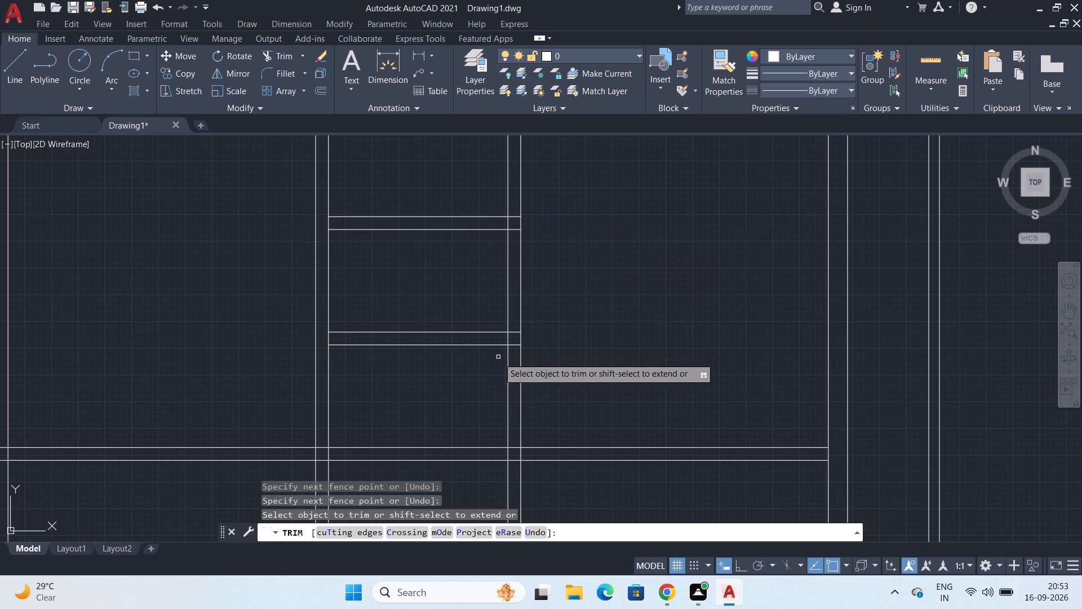
Trim the third horizontal partition's two lines out of the central passage between the two vertical partitions, and finish trimming.
{"action": "scroll", "coordinate": [498, 359], "scroll_direction": "down", "scroll_amount": 1}
{"action": "middle_click_drag", "start_coordinate": [498, 359], "coordinate": [502, 302]}
{"action": "middle_click_drag", "start_coordinate": [490, 377], "coordinate": [496, 335]}
{"action": "middle_click_drag", "start_coordinate": [469, 294], "coordinate": [475, 345]}
{"action": "left_click", "coordinate": [471, 339]}
{"action": "left_click", "coordinate": [454, 413]}
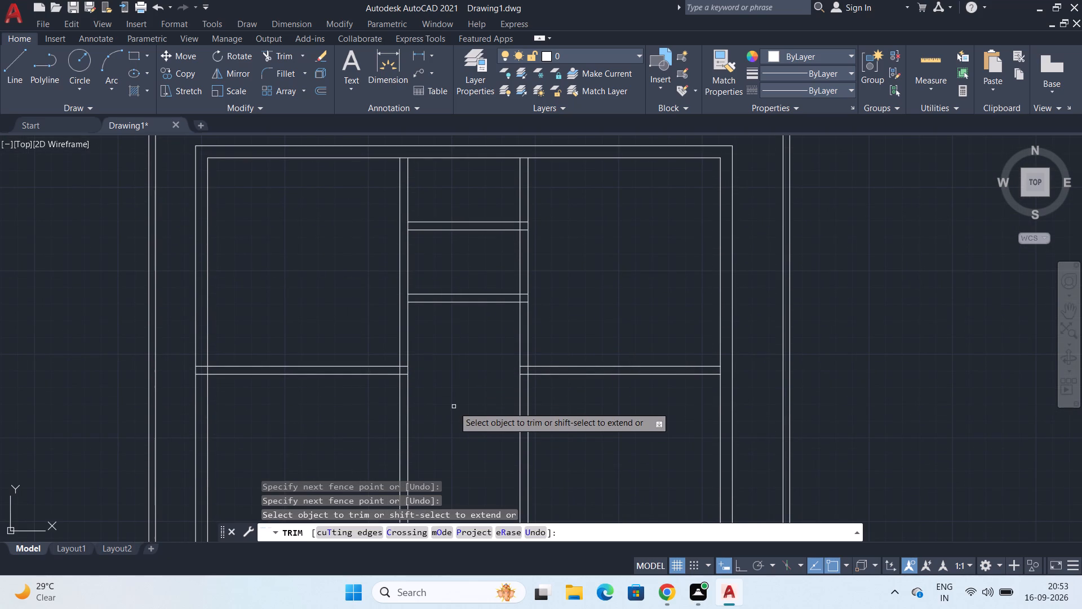
{"action": "scroll", "coordinate": [487, 412], "scroll_direction": "down", "scroll_amount": 1}
{"action": "middle_click_drag", "start_coordinate": [487, 412], "coordinate": [454, 334]}
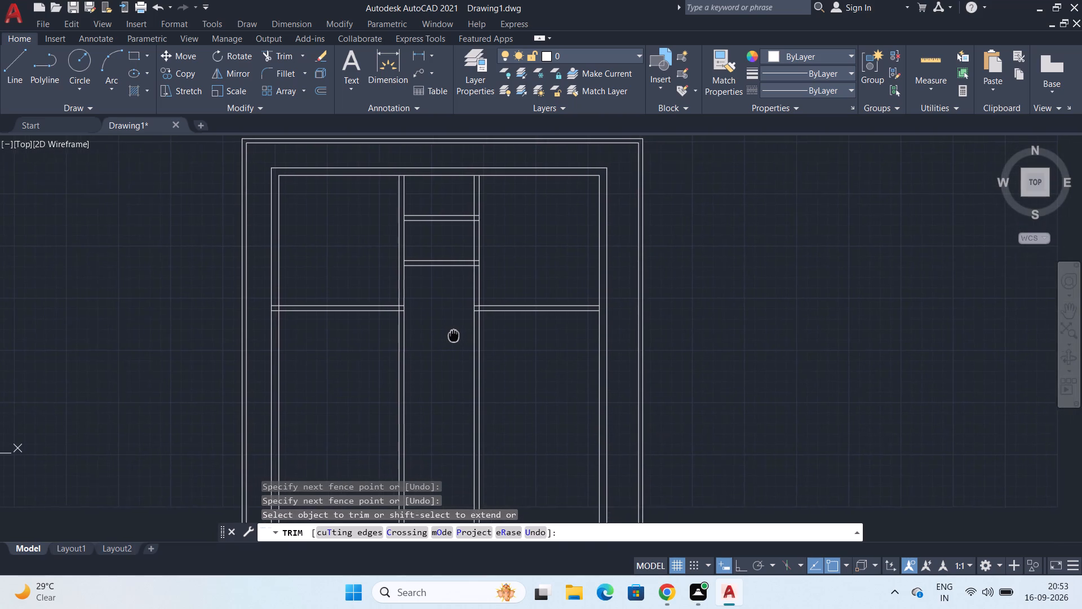
{"action": "middle_click_drag", "start_coordinate": [454, 334], "coordinate": [445, 338]}
{"action": "middle_click_drag", "start_coordinate": [451, 338], "coordinate": [451, 325]}
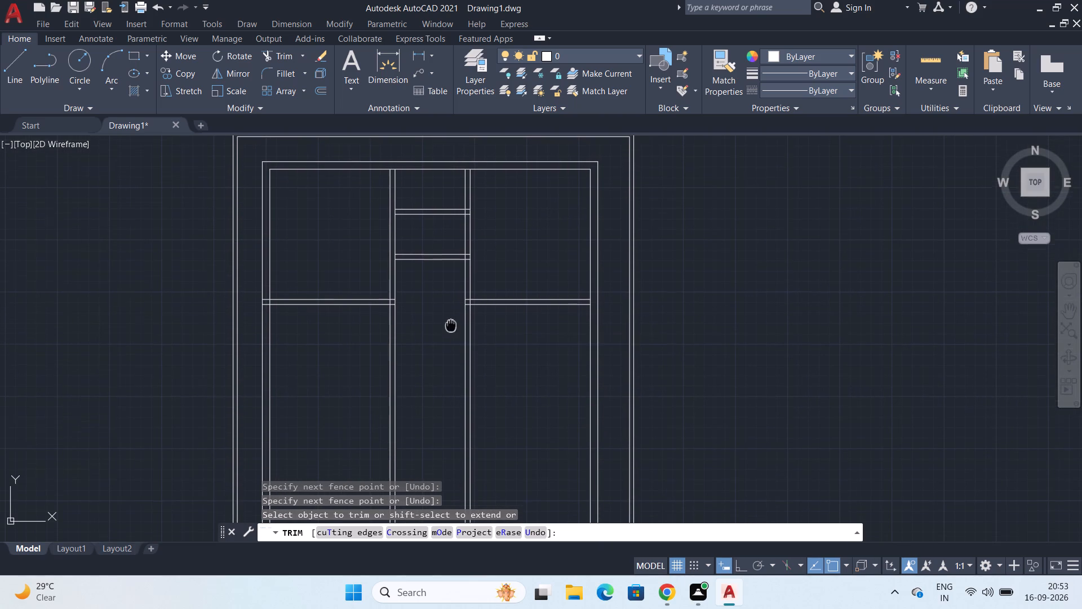
{"action": "middle_click_drag", "start_coordinate": [451, 325], "coordinate": [451, 321]}
{"action": "key", "text": "space"}
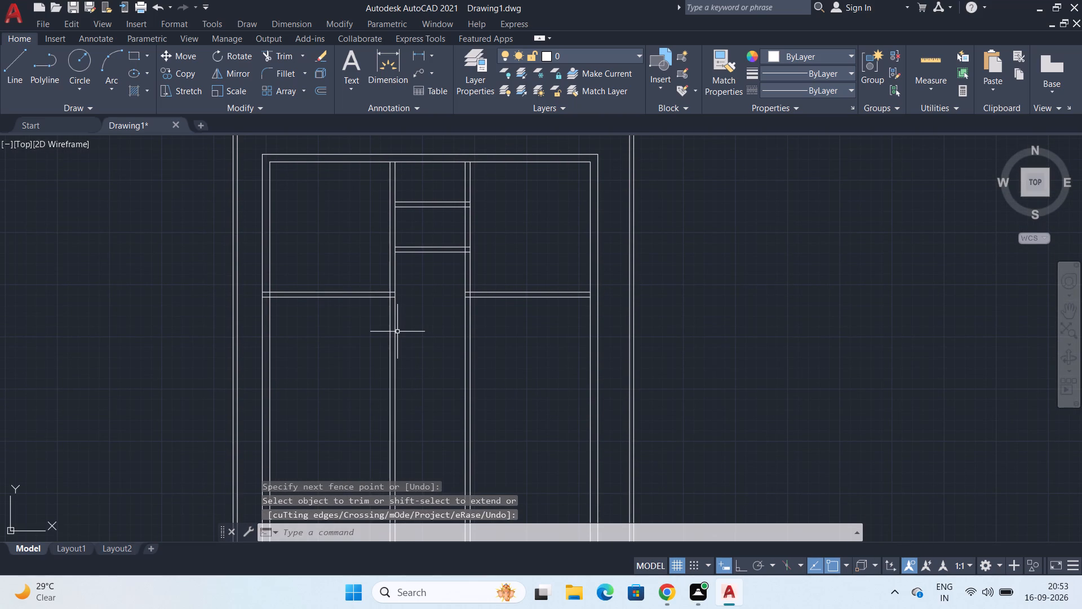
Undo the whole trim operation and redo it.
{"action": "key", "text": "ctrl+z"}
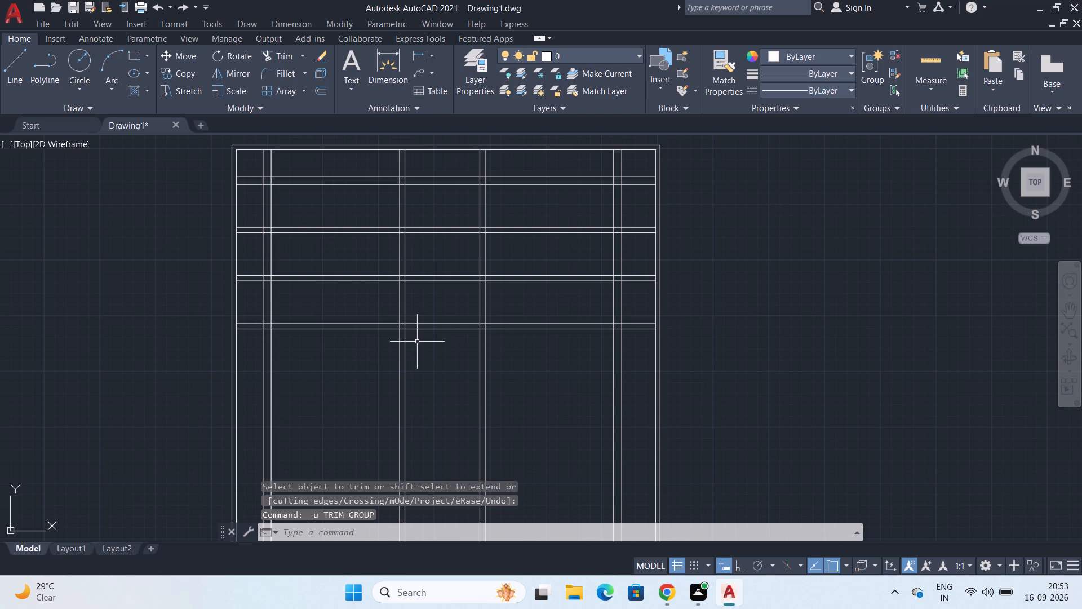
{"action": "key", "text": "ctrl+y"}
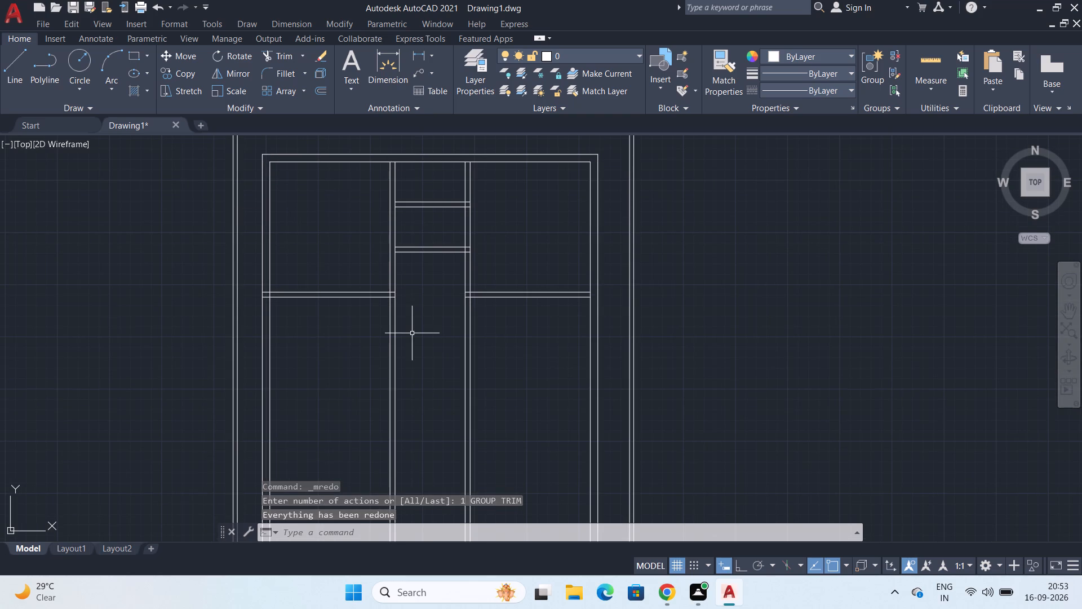
Offset the lower line of the third horizontal partition 12' downward in both the left and right rooms.
{"action": "type", "text": "OFF"}
{"action": "key", "text": "Return"}
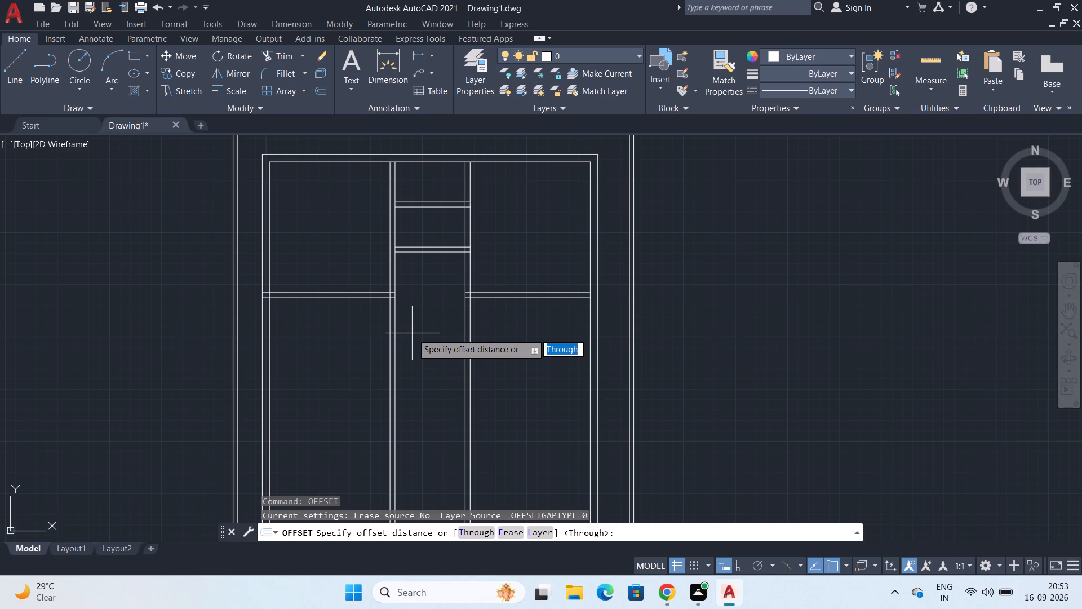
{"action": "type", "text": "12'"}
{"action": "key", "text": "Return"}
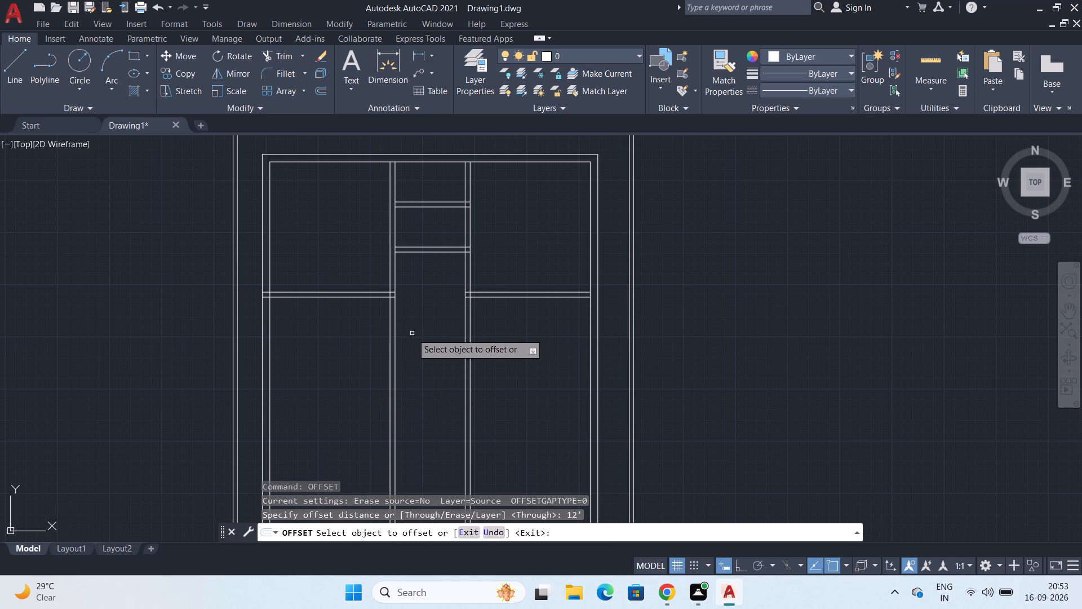
{"action": "scroll", "coordinate": [397, 316], "scroll_direction": "up", "scroll_amount": 2}
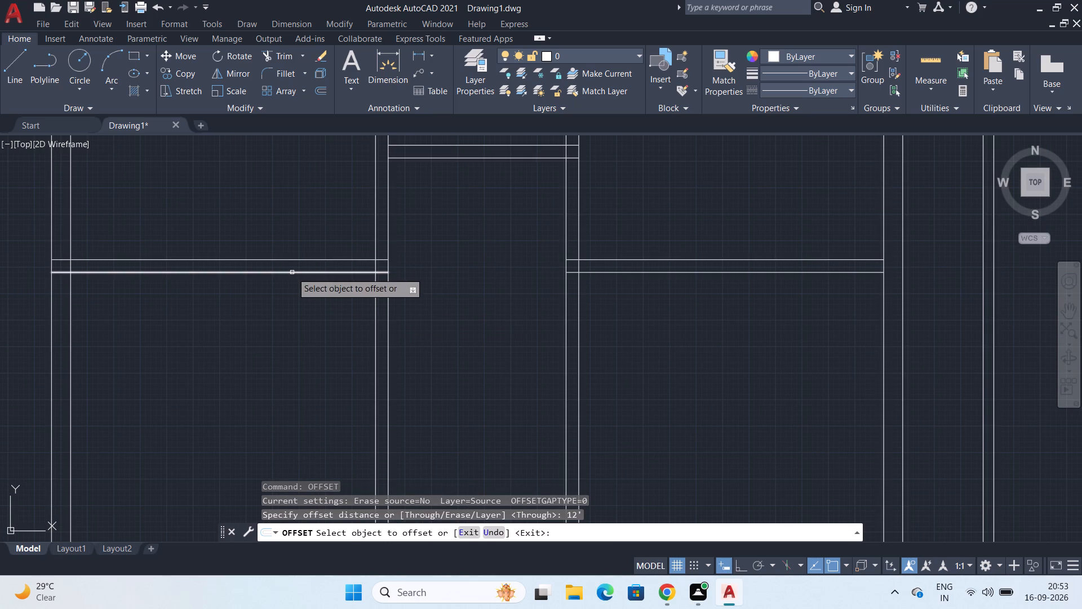
{"action": "left_click", "coordinate": [292, 272]}
{"action": "scroll", "coordinate": [273, 421], "scroll_direction": "down", "scroll_amount": 1}
{"action": "middle_click_drag", "start_coordinate": [273, 421], "coordinate": [280, 420]}
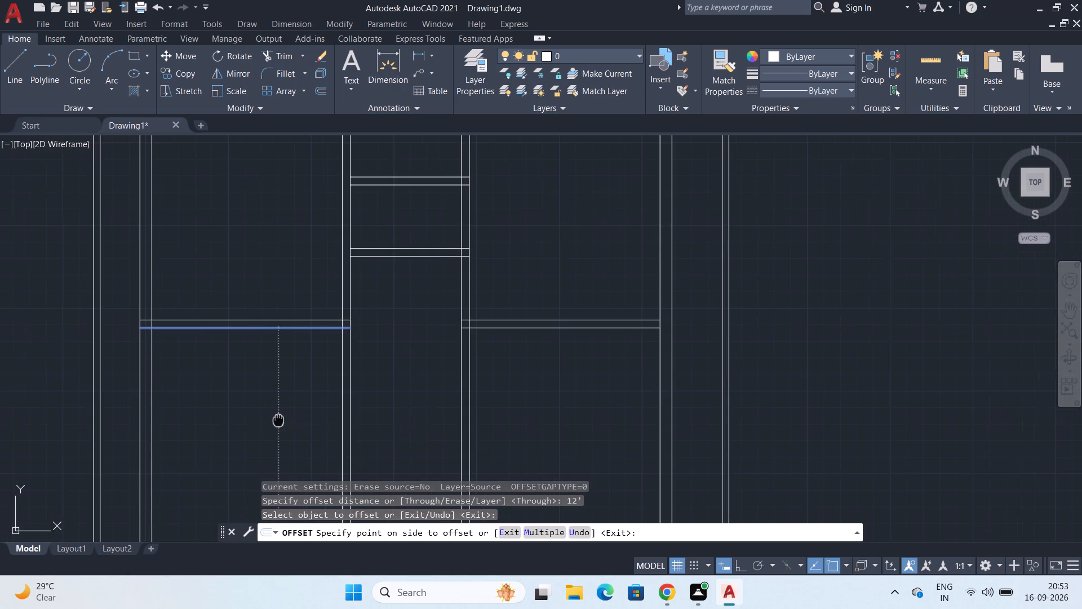
{"action": "middle_click_drag", "start_coordinate": [280, 420], "coordinate": [329, 302]}
{"action": "left_click", "coordinate": [332, 320]}
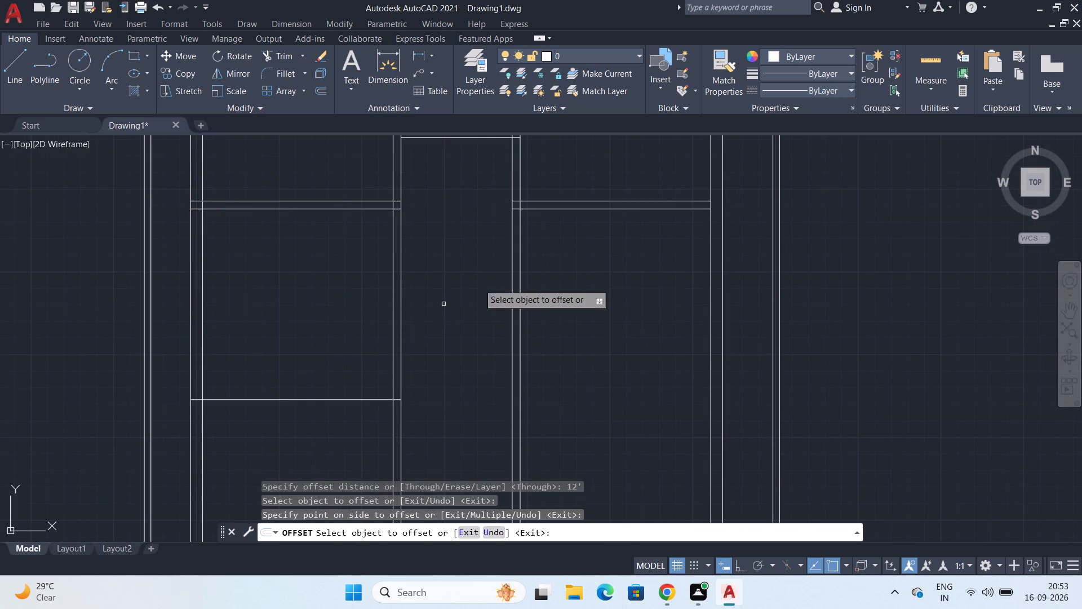
{"action": "left_click", "coordinate": [638, 209]}
{"action": "left_click", "coordinate": [623, 360]}
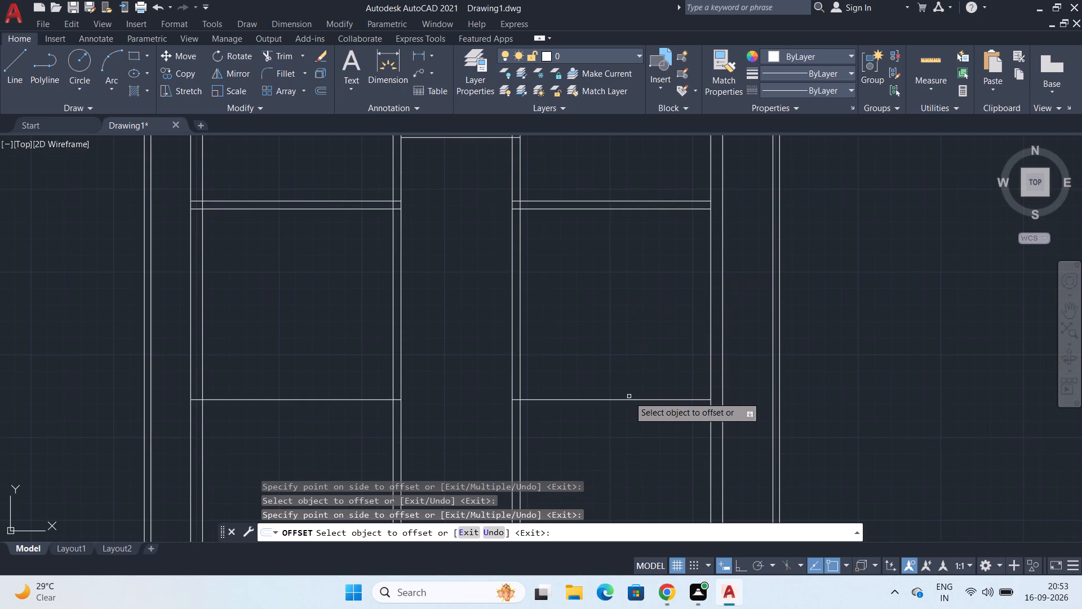
Offset the two new horizontal lines 6" downward to form partitions in the right and left rooms.
{"action": "left_click", "coordinate": [628, 399]}
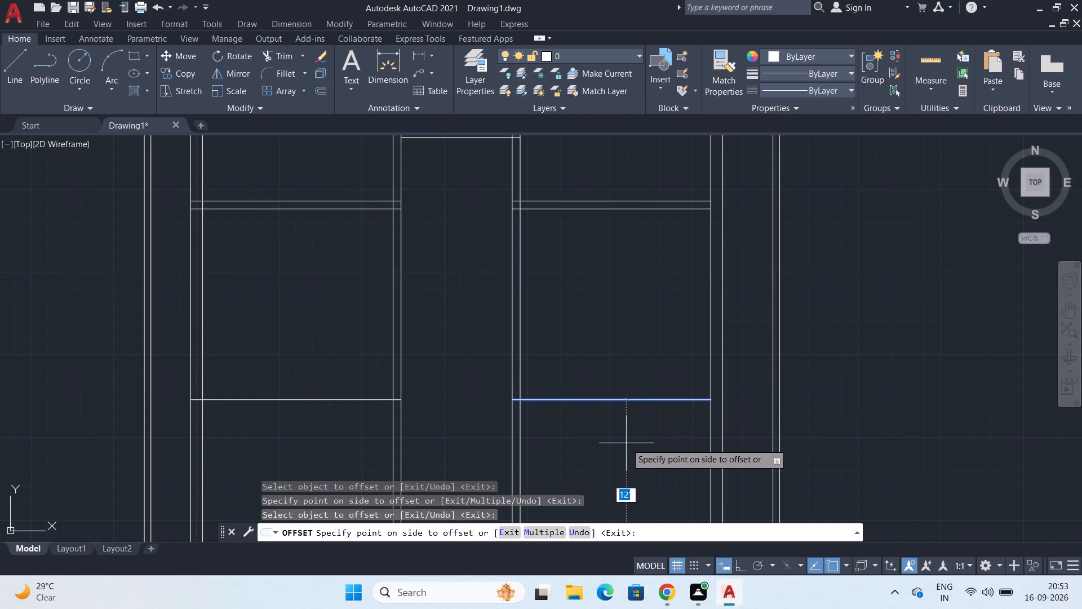
{"action": "type", "text": "6\""}
{"action": "key", "text": "Return"}
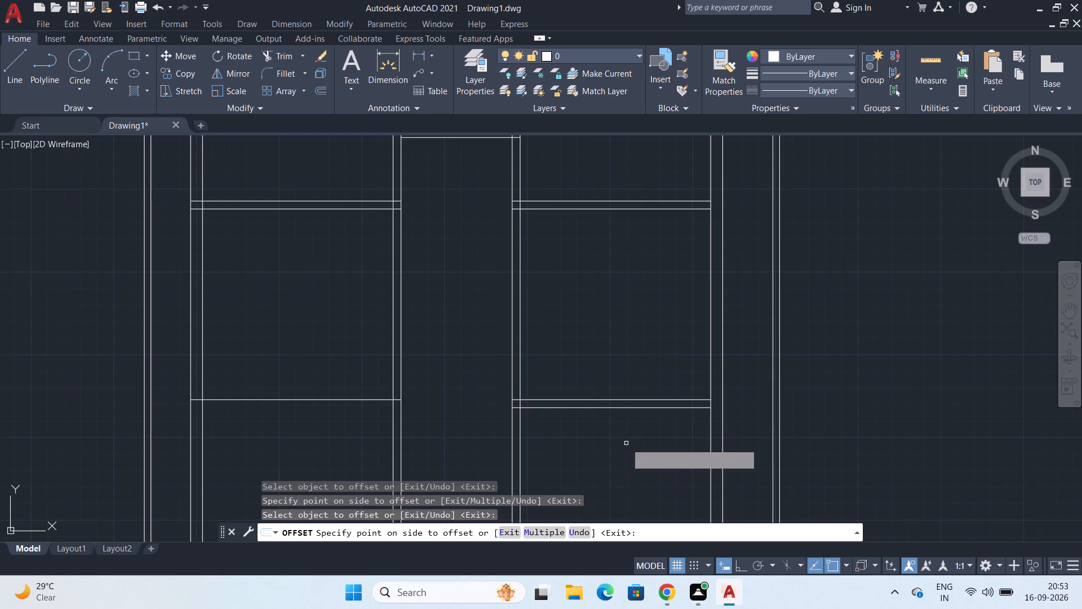
{"action": "left_click", "coordinate": [288, 401]}
{"action": "type", "text": "6\""}
{"action": "key", "text": "Return"}
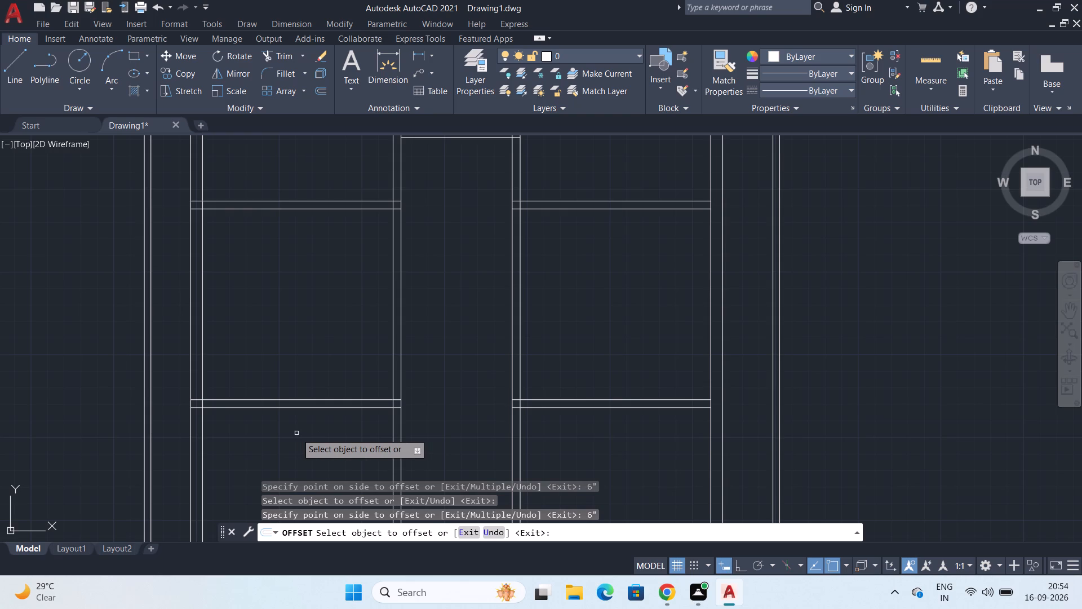
Offset the bottom building wall's inner line 10'5" upward, and offset that new line 6" upward to form a partition.
{"action": "scroll", "coordinate": [296, 434], "scroll_direction": "down", "scroll_amount": 1}
{"action": "middle_click_drag", "start_coordinate": [296, 434], "coordinate": [340, 245]}
{"action": "middle_click_drag", "start_coordinate": [411, 405], "coordinate": [416, 365]}
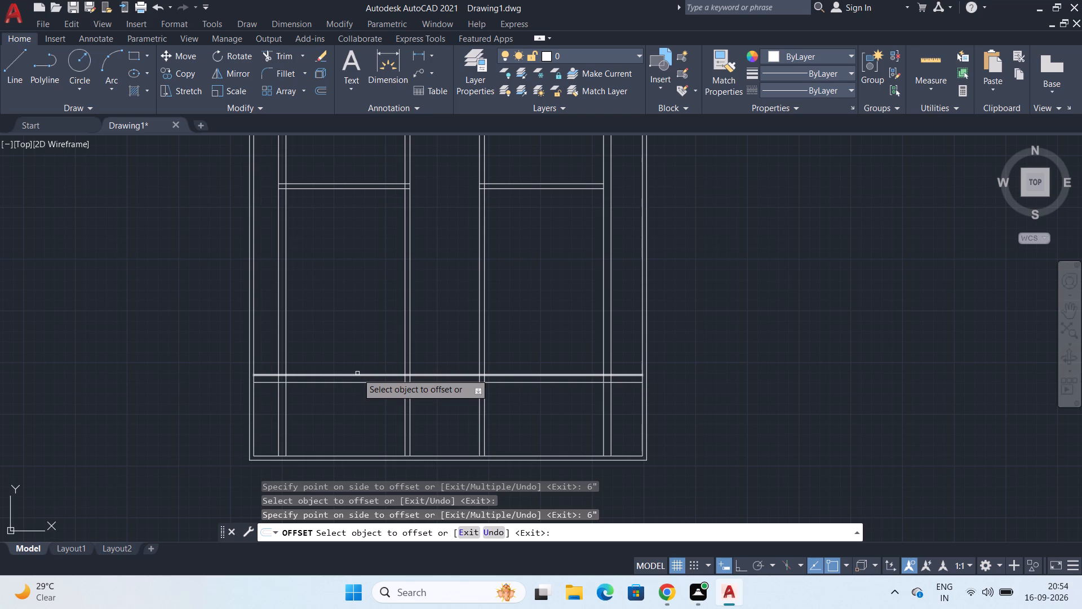
{"action": "left_click", "coordinate": [358, 376]}
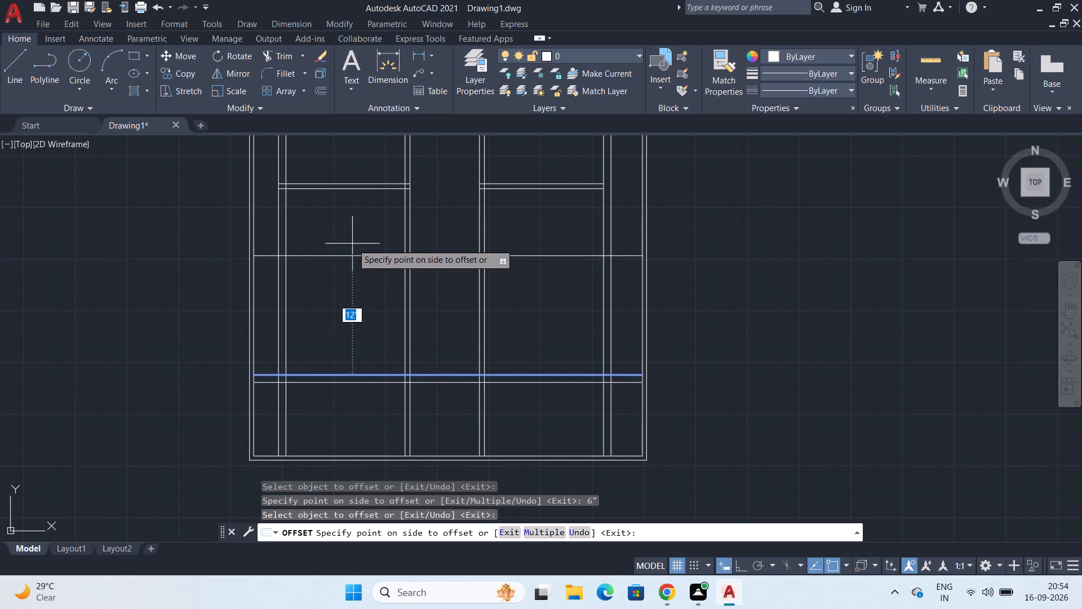
{"action": "type", "text": "10'"}
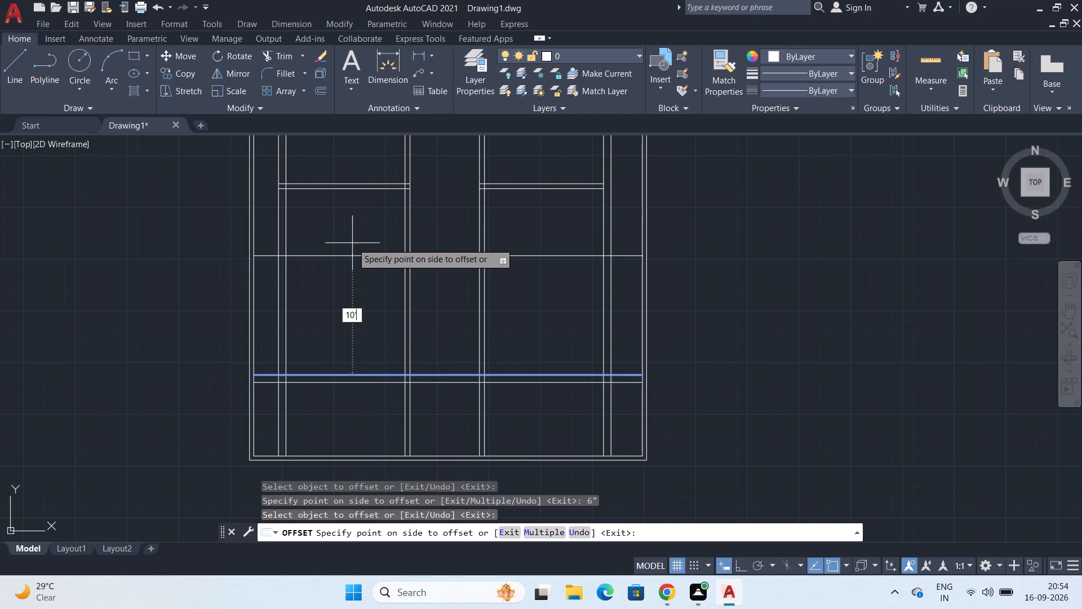
{"action": "type", "text": "5\""}
{"action": "key", "text": "Return"}
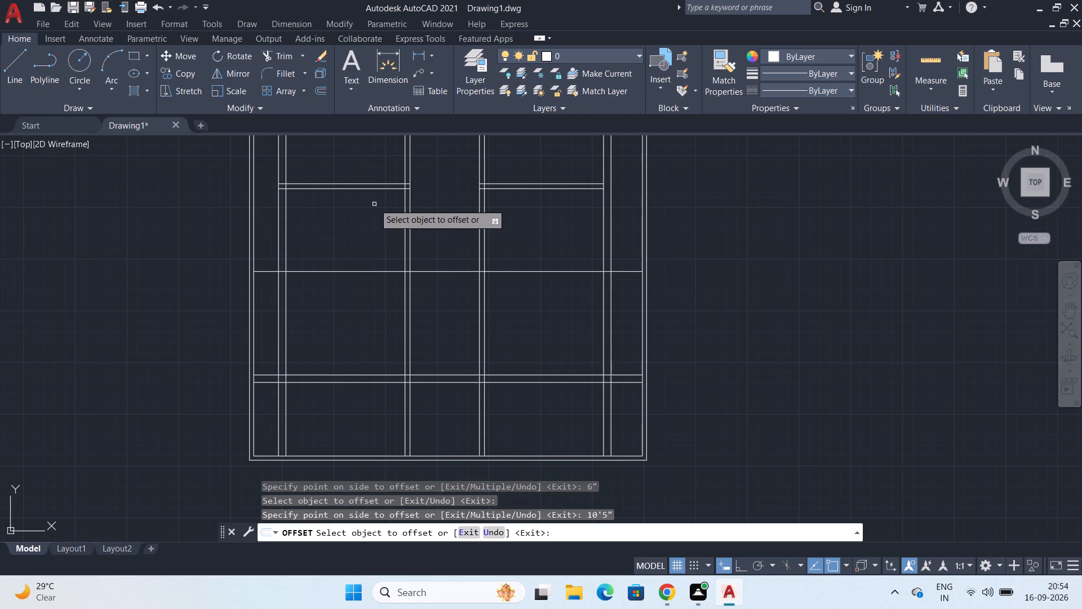
{"action": "left_click", "coordinate": [336, 273]}
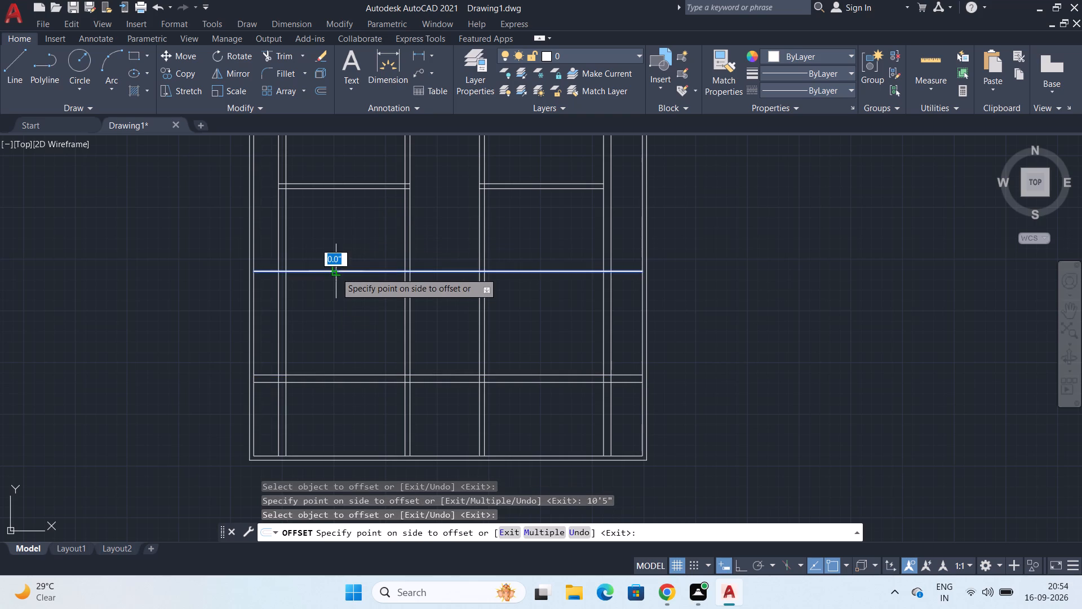
{"action": "type", "text": "6\""}
{"action": "key", "text": "Return"}
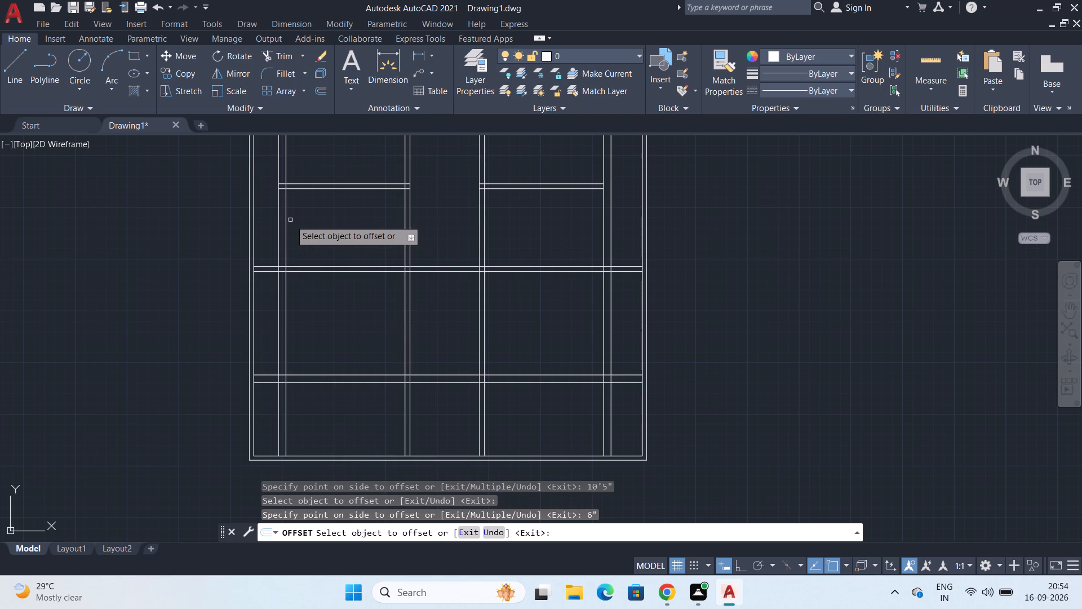
Offset the left building wall's inner line 4' inward, and offset the new line 6" further inward as a vertical partition.
{"action": "left_click", "coordinate": [286, 338]}
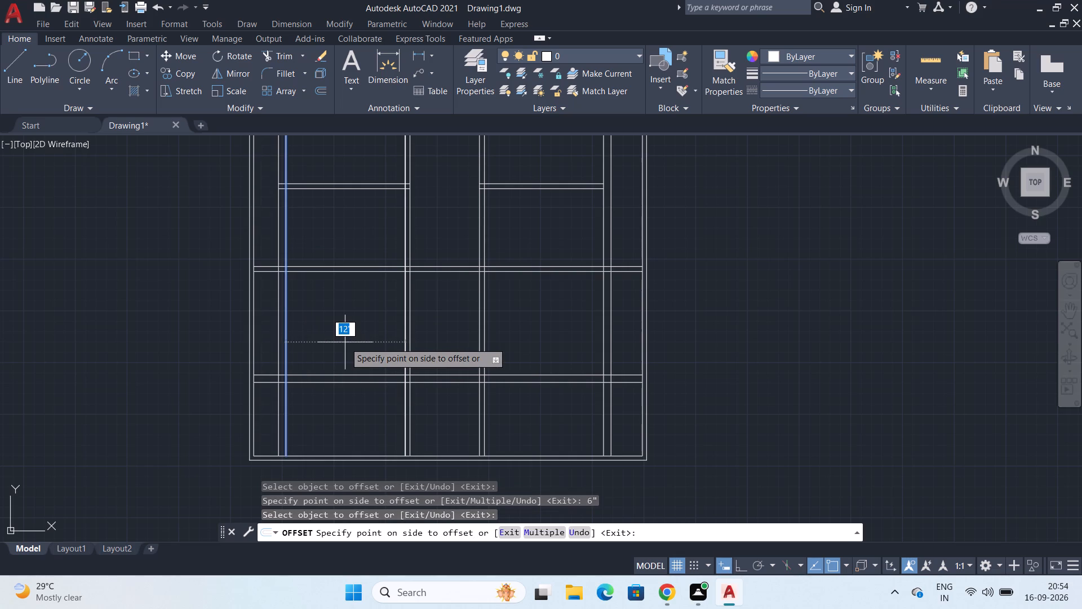
{"action": "type", "text": "4'"}
{"action": "key", "text": "Return"}
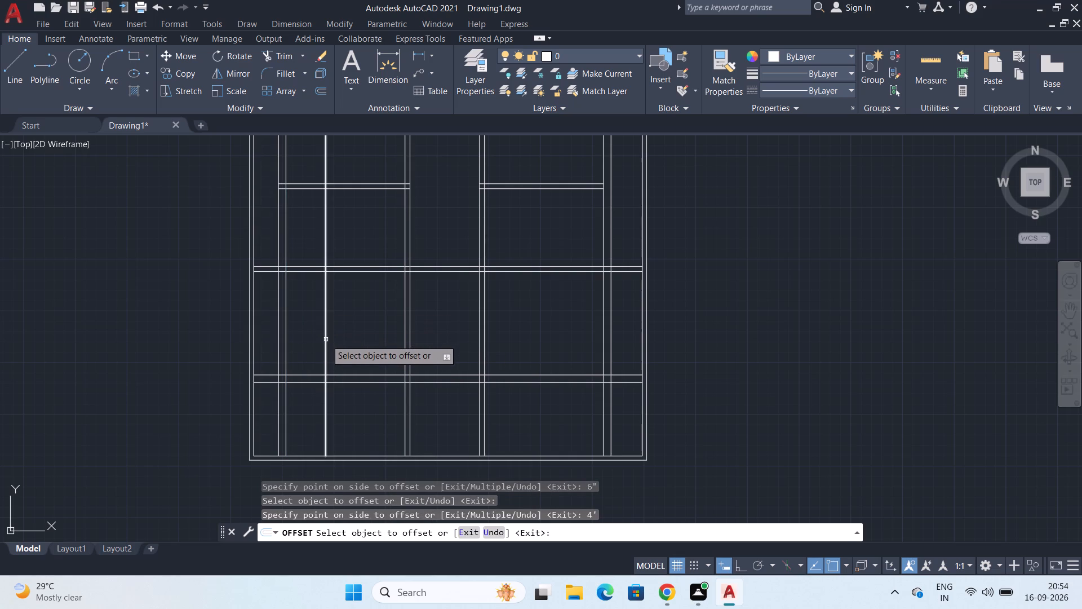
{"action": "left_click", "coordinate": [326, 339]}
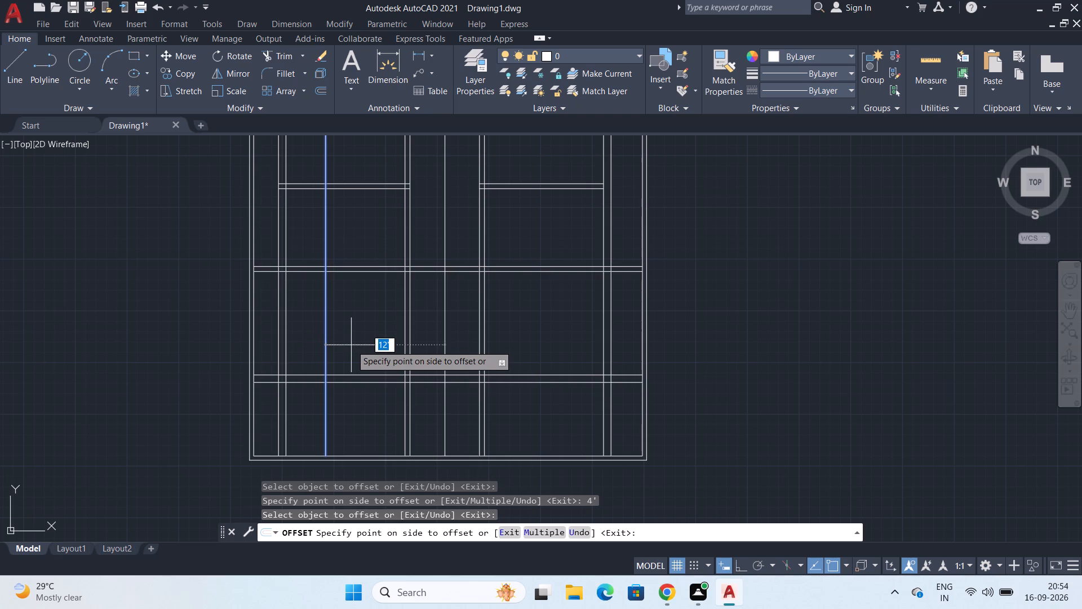
{"action": "type", "text": "6\""}
{"action": "key", "text": "Return"}
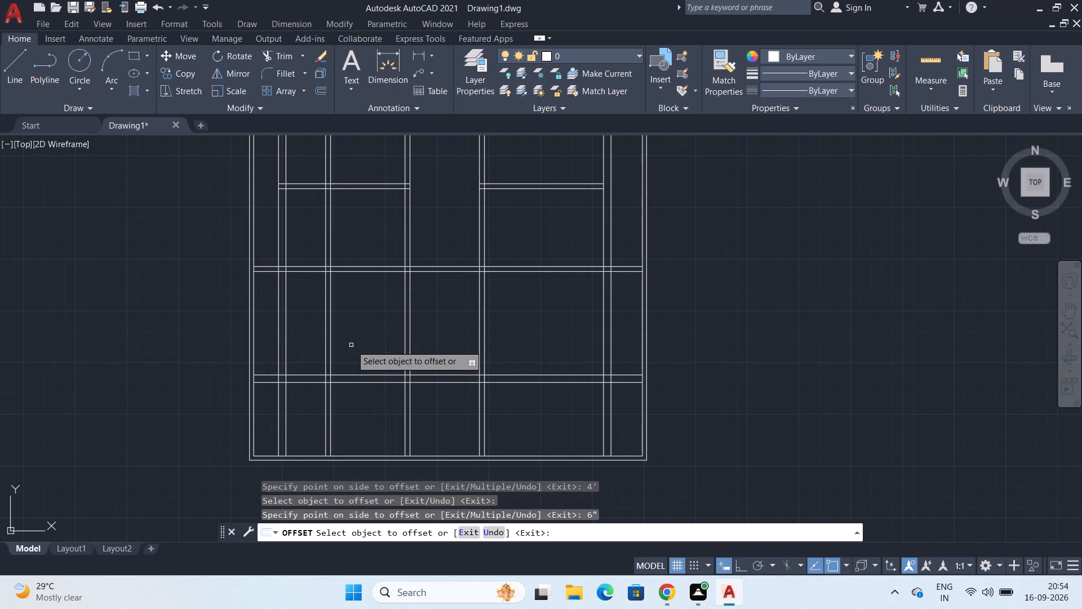
Offset the right building wall's inner line 5' inward, add a 6" offset further inward as a vertical partition, and finish offsetting.
{"action": "left_click", "coordinate": [604, 328]}
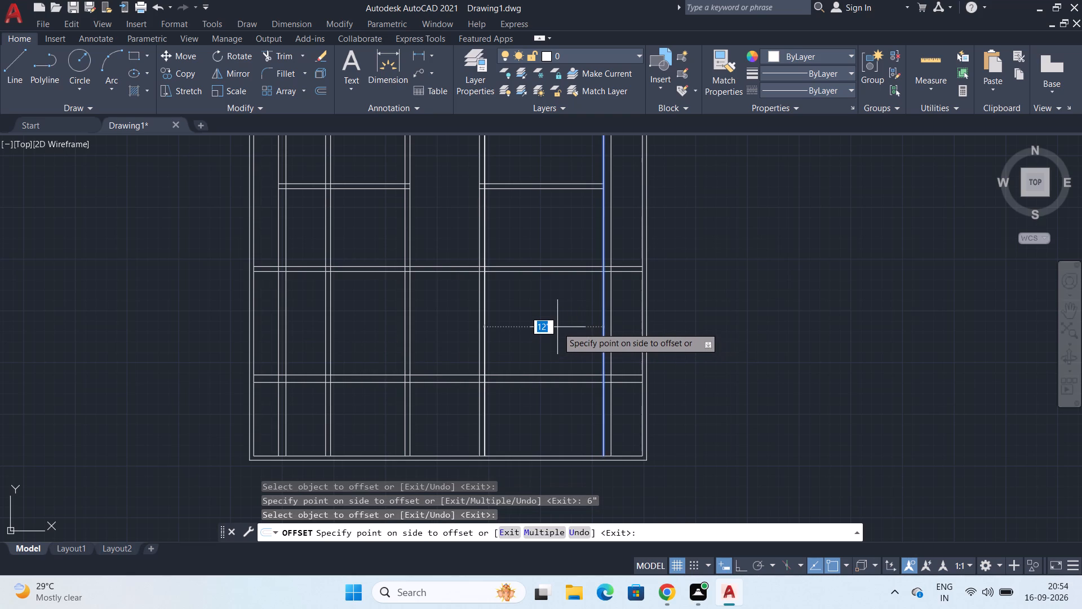
{"action": "type", "text": "5'"}
{"action": "key", "text": "Return"}
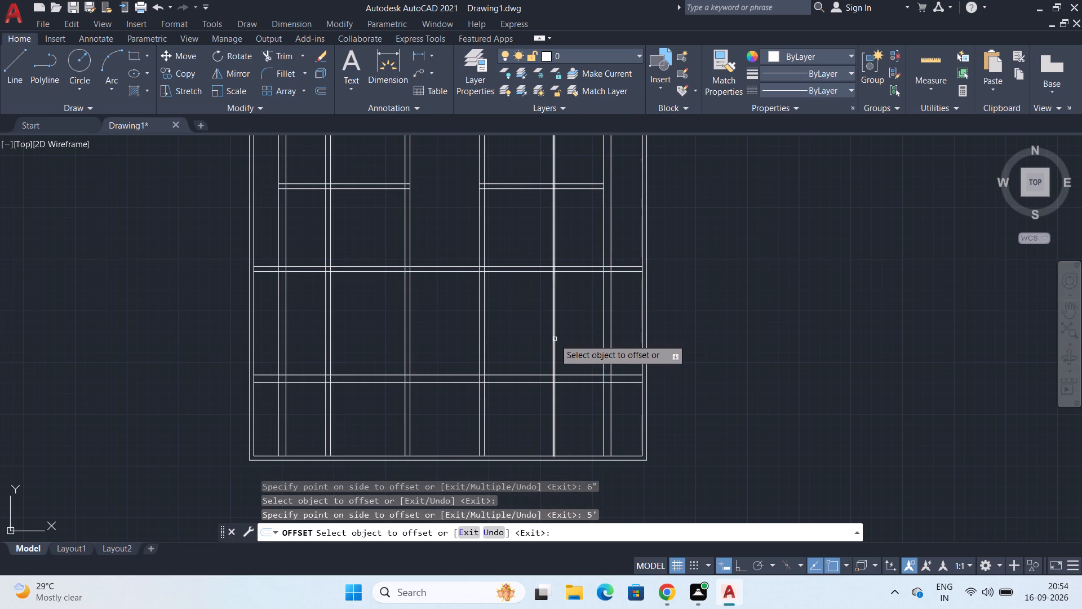
{"action": "left_click", "coordinate": [555, 339]}
{"action": "type", "text": "6\""}
{"action": "key", "text": "Return"}
{"action": "key", "text": "space"}
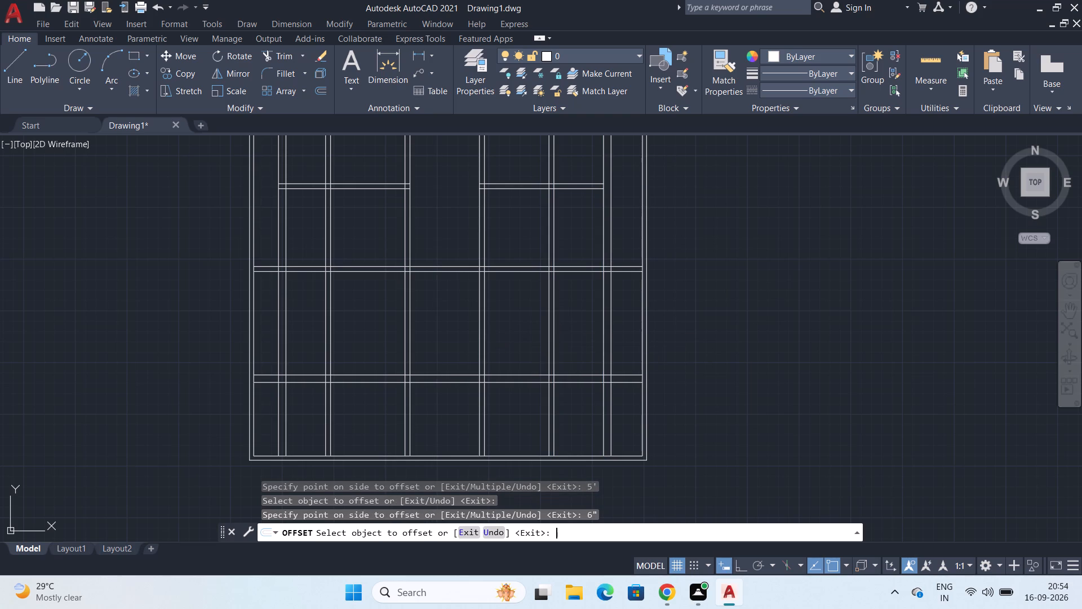
Trim the new left vertical partition's two lines out of the top-left room, above the third horizontal partition.
{"action": "scroll", "coordinate": [527, 338], "scroll_direction": "down", "scroll_amount": 1}
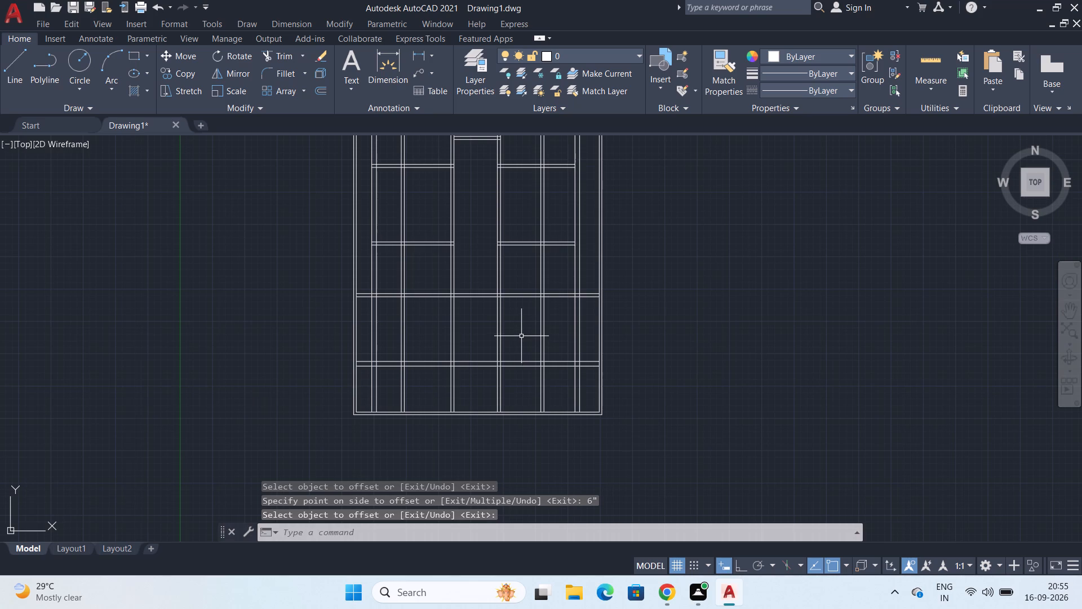
{"action": "middle_click_drag", "start_coordinate": [422, 288], "coordinate": [431, 379]}
{"action": "left_click", "coordinate": [283, 56]}
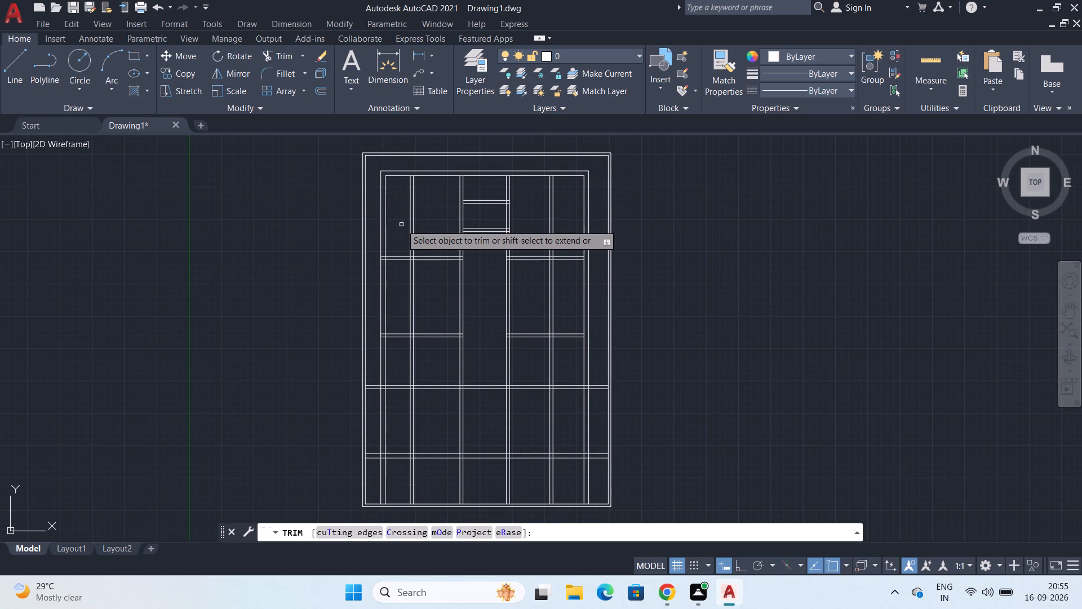
{"action": "left_click", "coordinate": [401, 222]}
{"action": "left_click", "coordinate": [424, 225]}
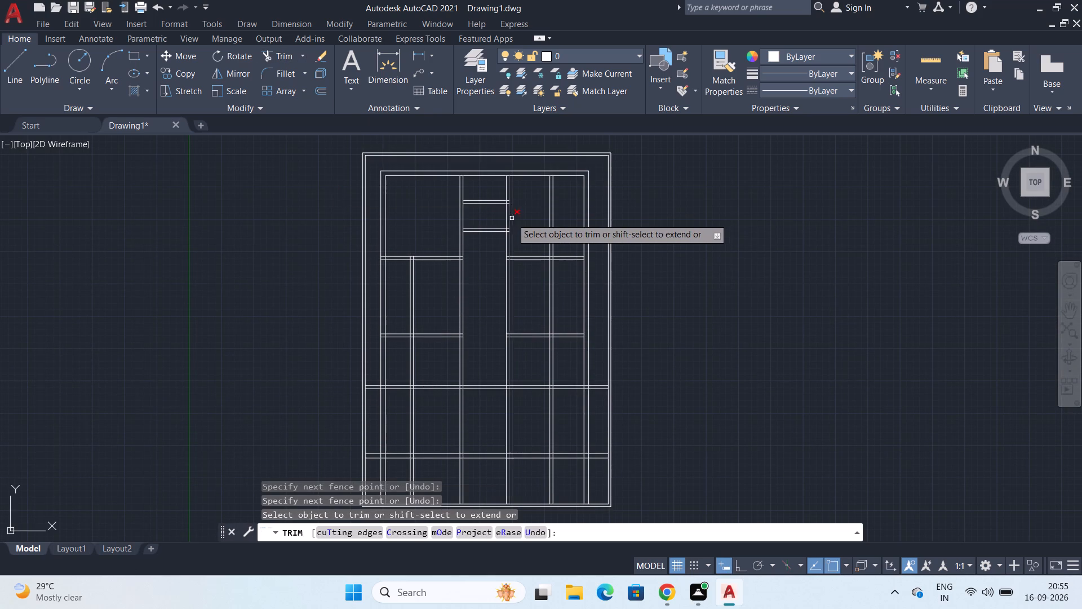
Trim the right vertical partition out of the top-right room, and both outer vertical partitions out of the second-row rooms.
{"action": "left_click", "coordinate": [527, 217]}
{"action": "left_click", "coordinate": [574, 230]}
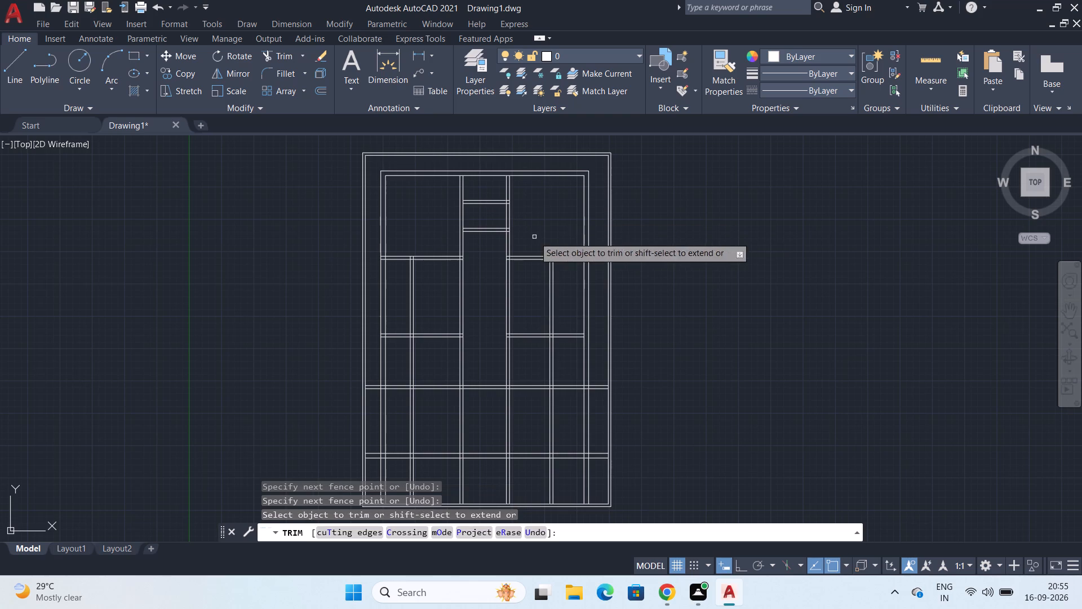
{"action": "left_click", "coordinate": [396, 303]}
{"action": "left_click", "coordinate": [424, 299]}
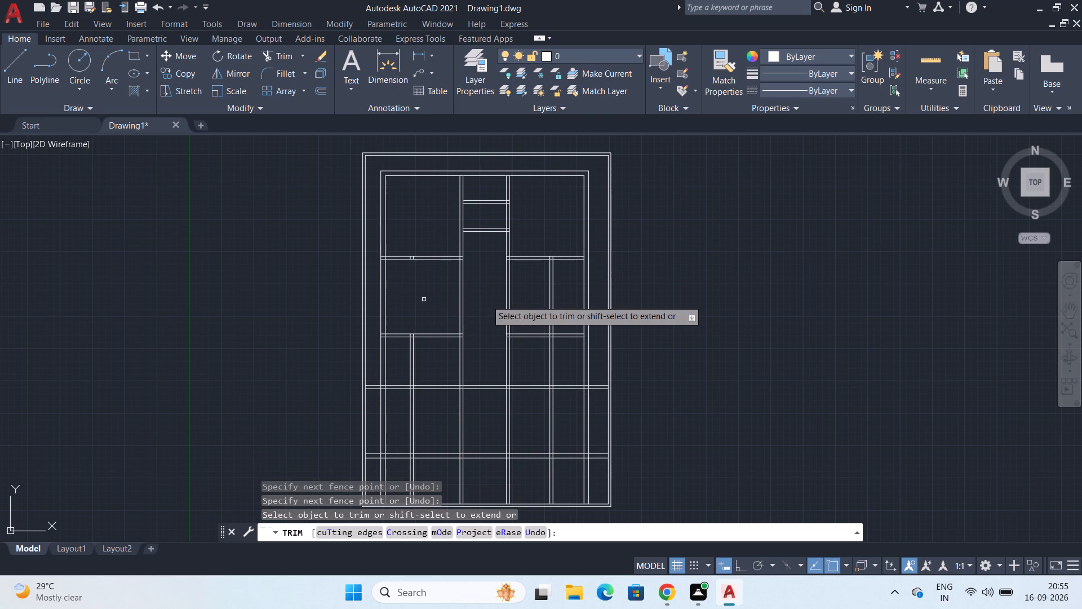
{"action": "left_click", "coordinate": [527, 296]}
{"action": "left_click", "coordinate": [562, 299]}
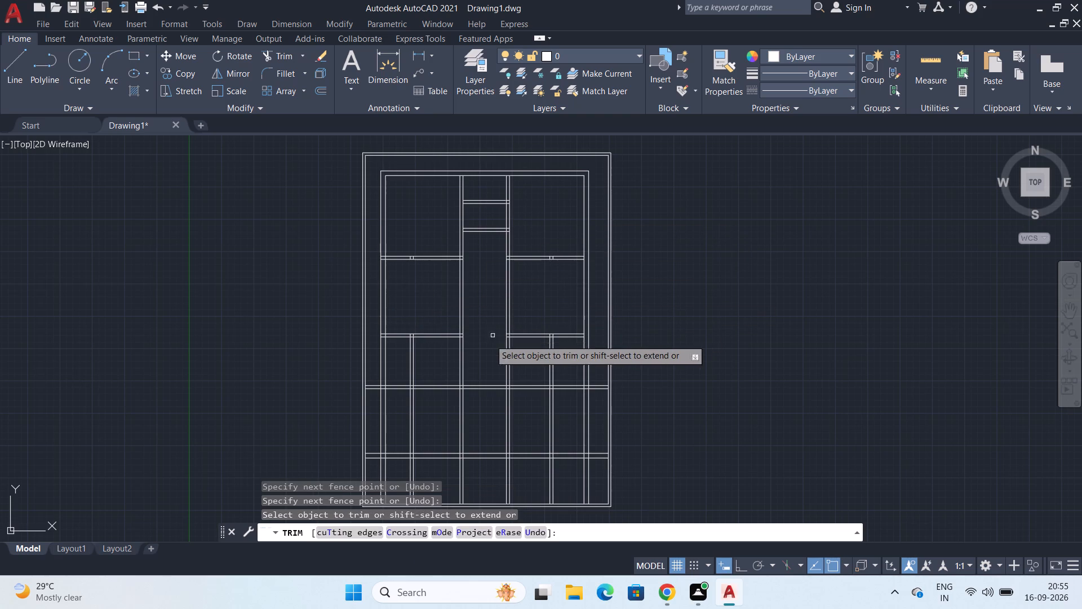
Trim the left and both central partitions out of the strip below the side rooms, and the left partition out of the lower-left room.
{"action": "middle_click_drag", "start_coordinate": [482, 369], "coordinate": [464, 261]}
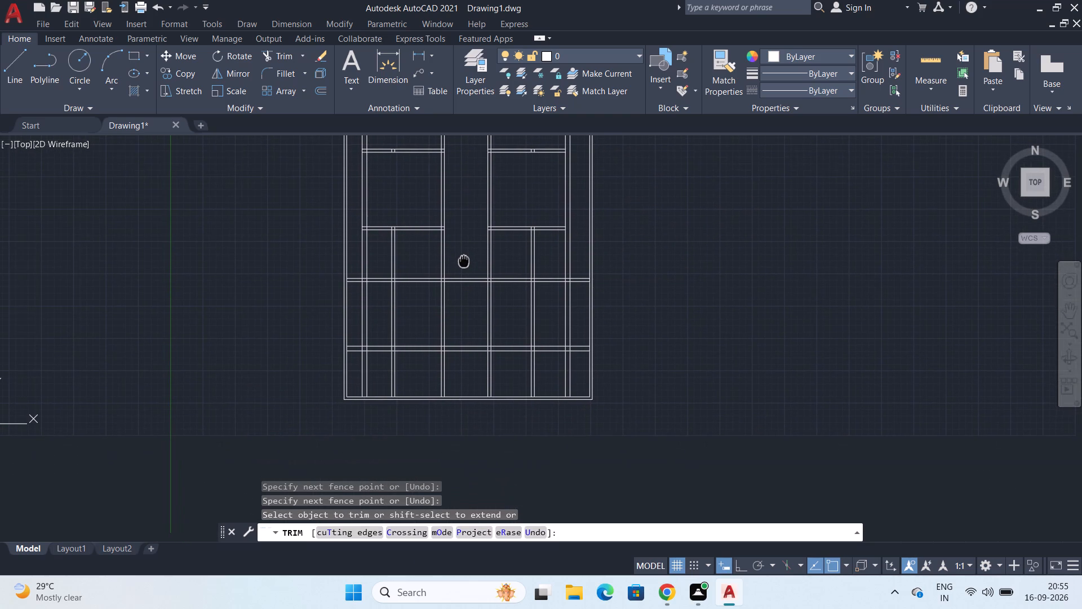
{"action": "middle_click_drag", "start_coordinate": [464, 261], "coordinate": [461, 248]}
{"action": "left_click", "coordinate": [379, 246]}
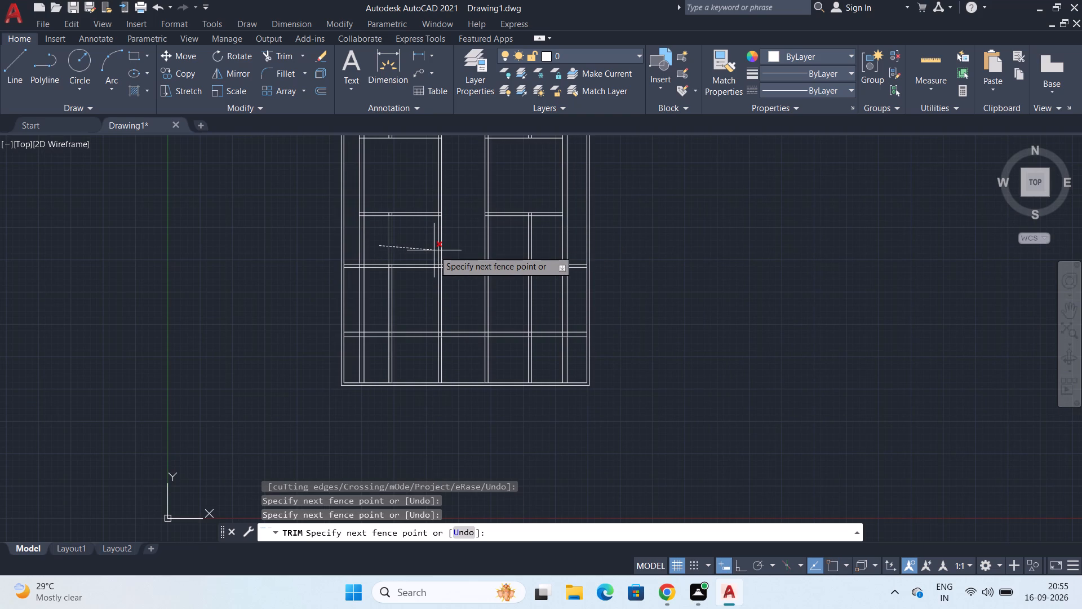
{"action": "left_click", "coordinate": [504, 248]}
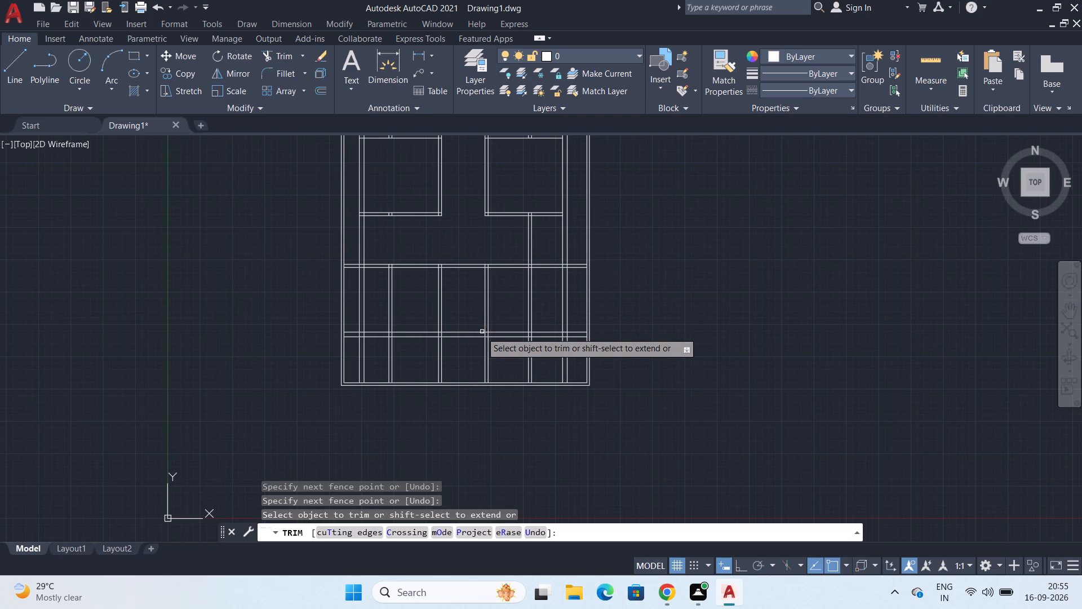
{"action": "middle_click_drag", "start_coordinate": [481, 333], "coordinate": [482, 311]}
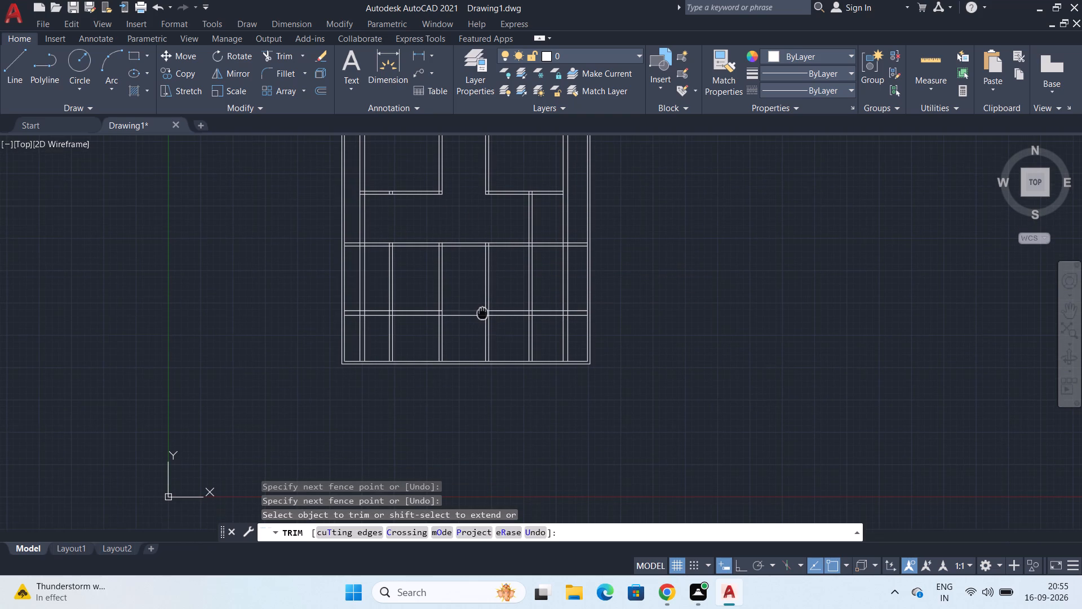
{"action": "middle_click_drag", "start_coordinate": [482, 311], "coordinate": [477, 317]}
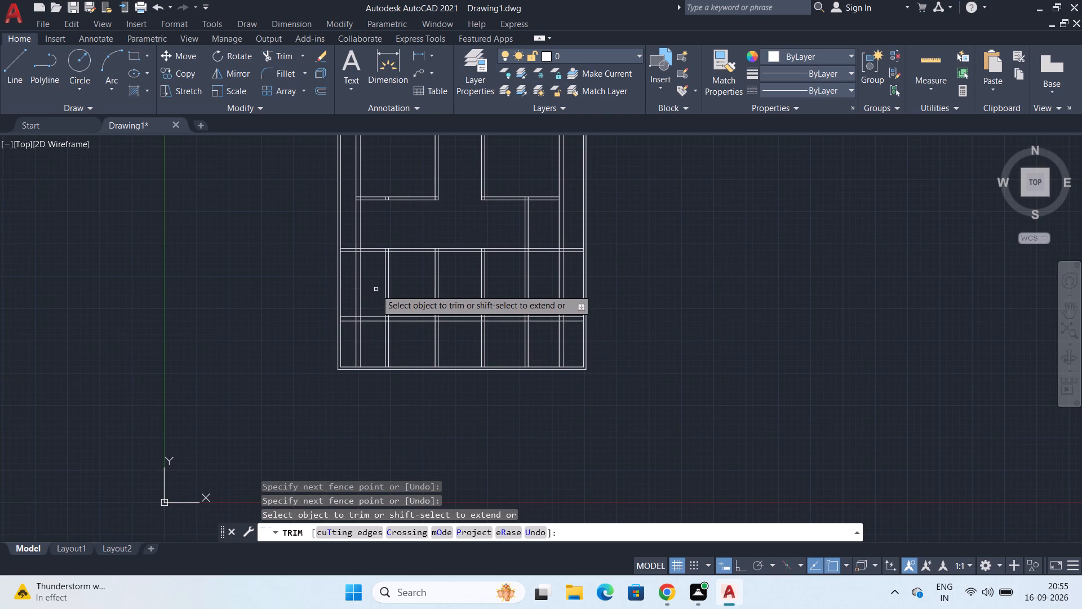
{"action": "left_click", "coordinate": [376, 289]}
{"action": "left_click", "coordinate": [401, 293]}
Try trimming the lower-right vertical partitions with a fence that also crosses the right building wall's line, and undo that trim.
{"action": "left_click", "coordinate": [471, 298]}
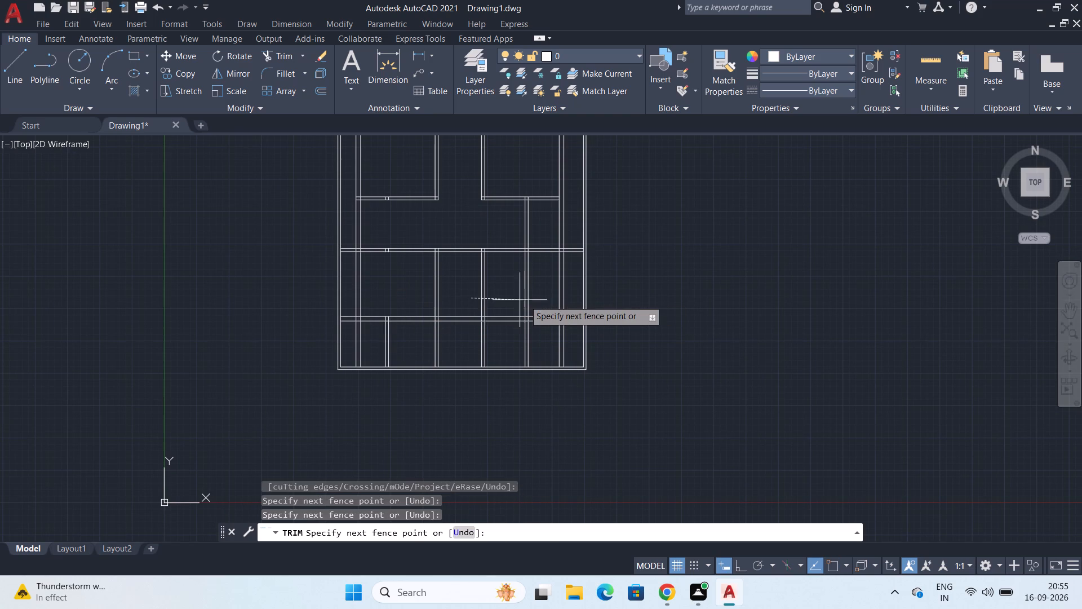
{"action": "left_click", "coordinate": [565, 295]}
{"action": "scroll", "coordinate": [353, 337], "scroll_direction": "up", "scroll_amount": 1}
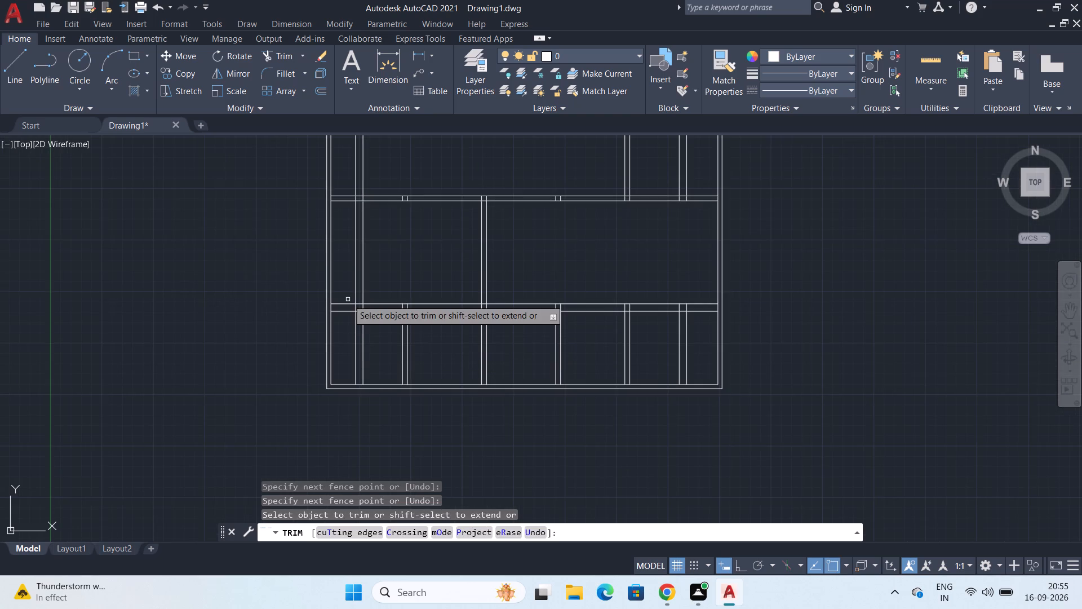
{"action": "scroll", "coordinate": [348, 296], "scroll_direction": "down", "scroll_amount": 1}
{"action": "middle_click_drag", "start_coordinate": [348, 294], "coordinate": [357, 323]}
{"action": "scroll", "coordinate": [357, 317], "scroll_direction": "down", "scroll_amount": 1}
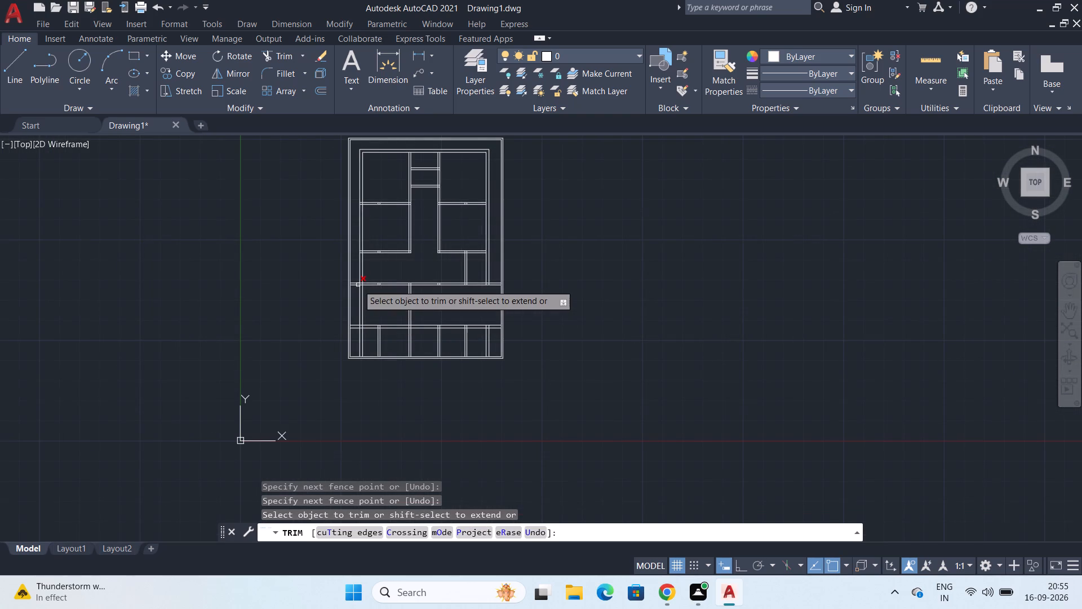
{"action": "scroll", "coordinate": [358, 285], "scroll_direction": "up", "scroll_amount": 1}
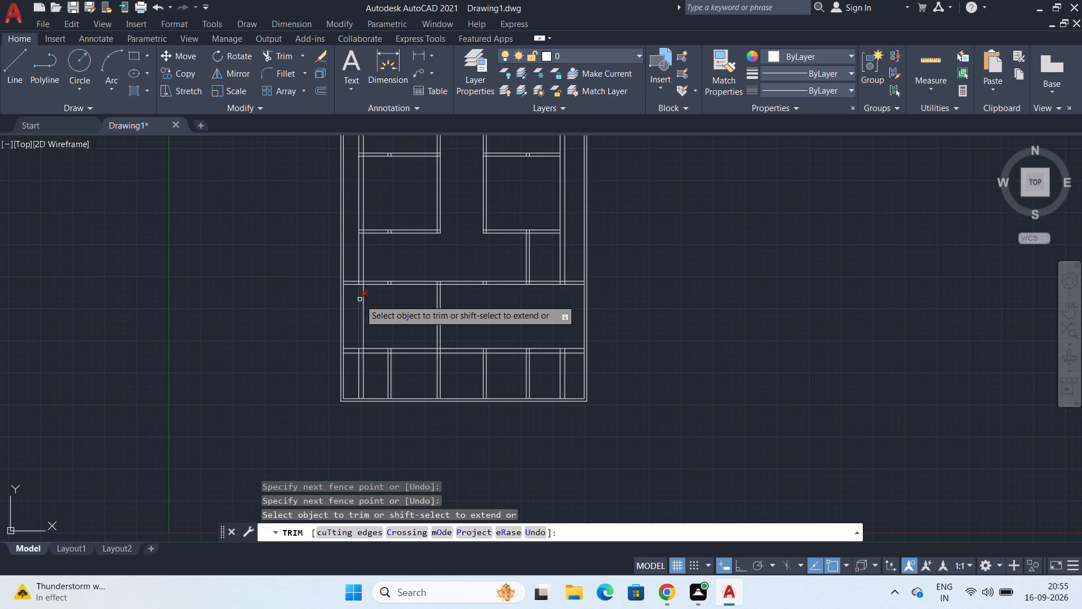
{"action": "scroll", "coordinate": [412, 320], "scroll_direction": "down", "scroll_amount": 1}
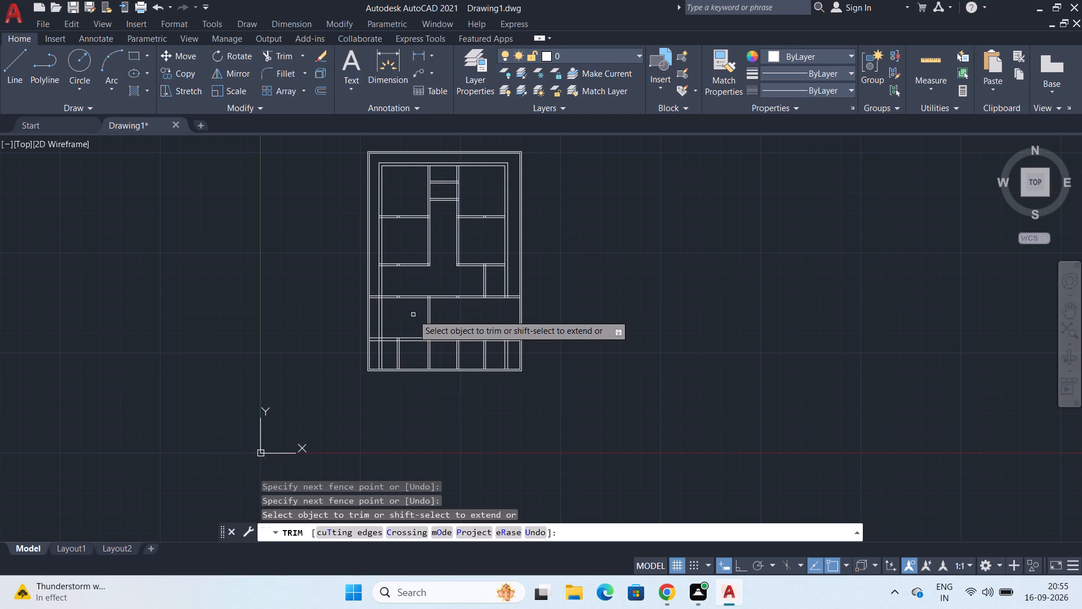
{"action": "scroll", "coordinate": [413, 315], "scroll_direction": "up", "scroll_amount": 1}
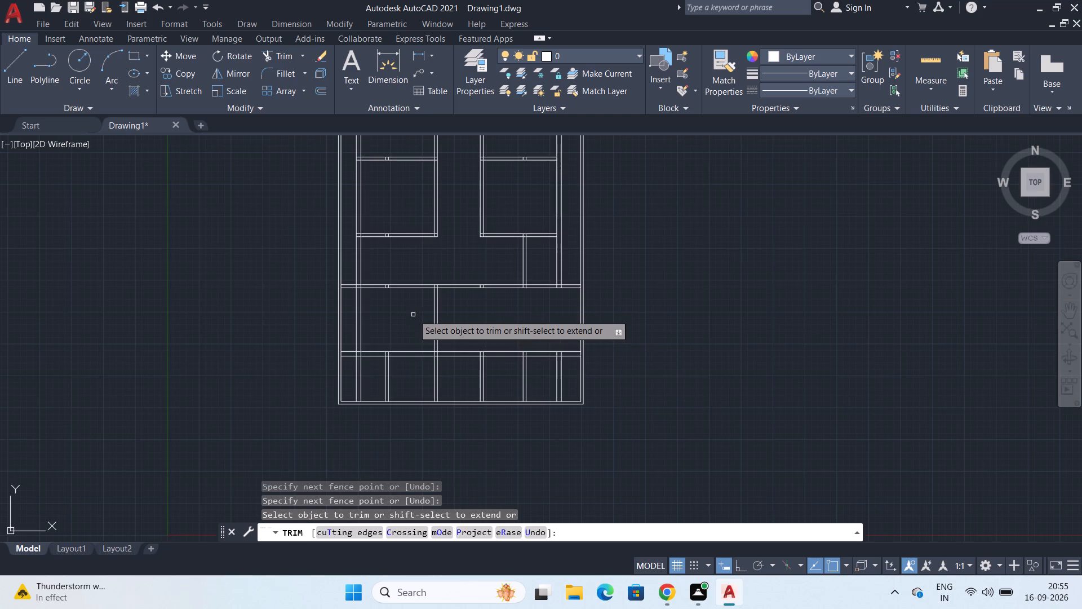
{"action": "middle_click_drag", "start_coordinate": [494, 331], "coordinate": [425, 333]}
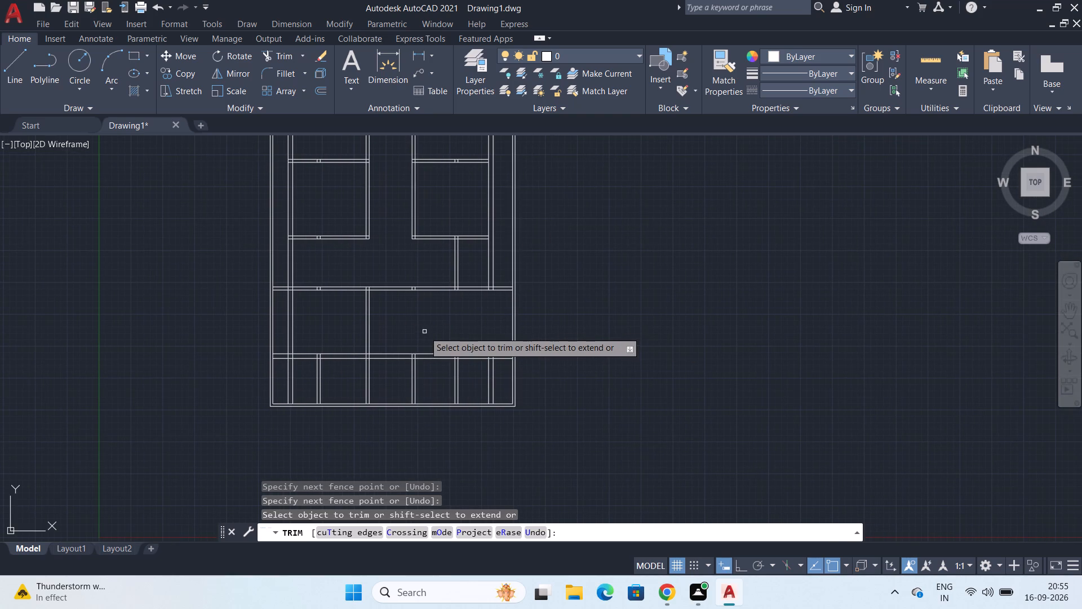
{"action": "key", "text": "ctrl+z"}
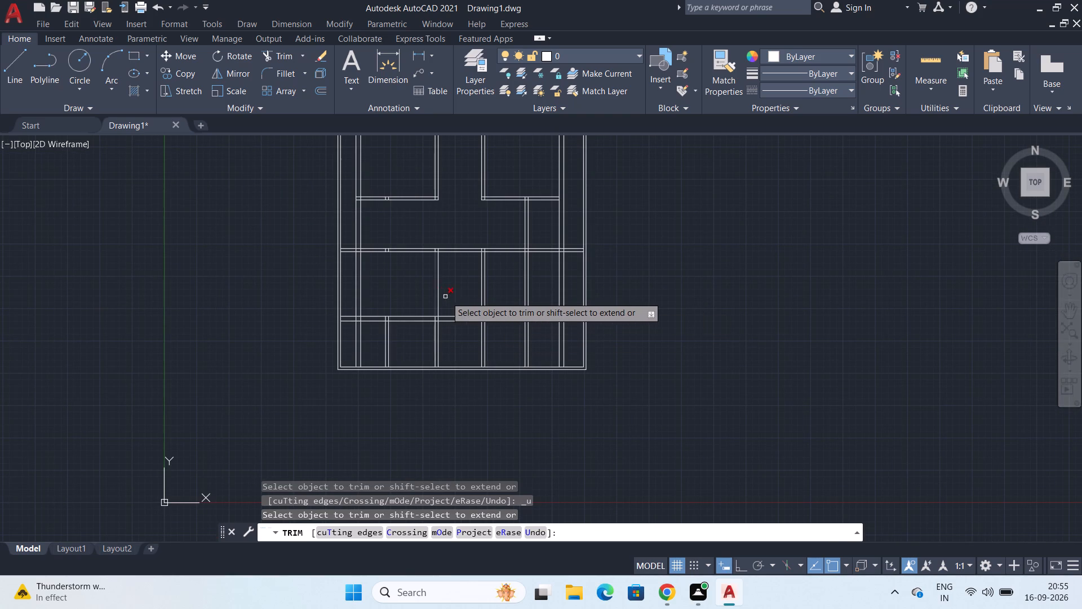
Trim the central-right and right partitions out of the lower-right room, and all vertical lines below the bottom building wall.
{"action": "left_click", "coordinate": [468, 297]}
{"action": "left_click", "coordinate": [538, 295]}
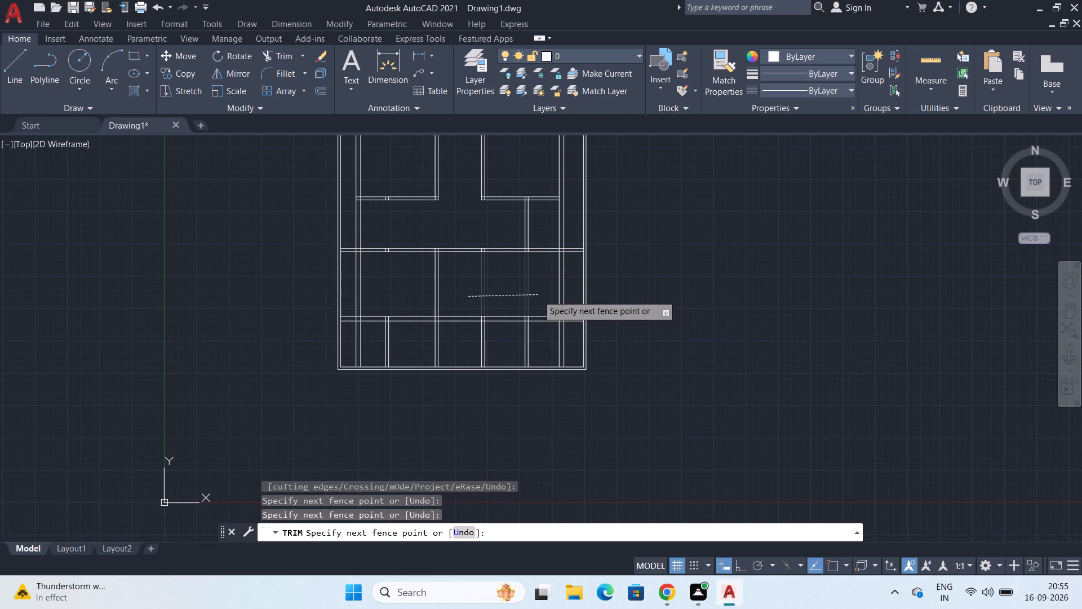
{"action": "middle_click_drag", "start_coordinate": [522, 346], "coordinate": [524, 323]}
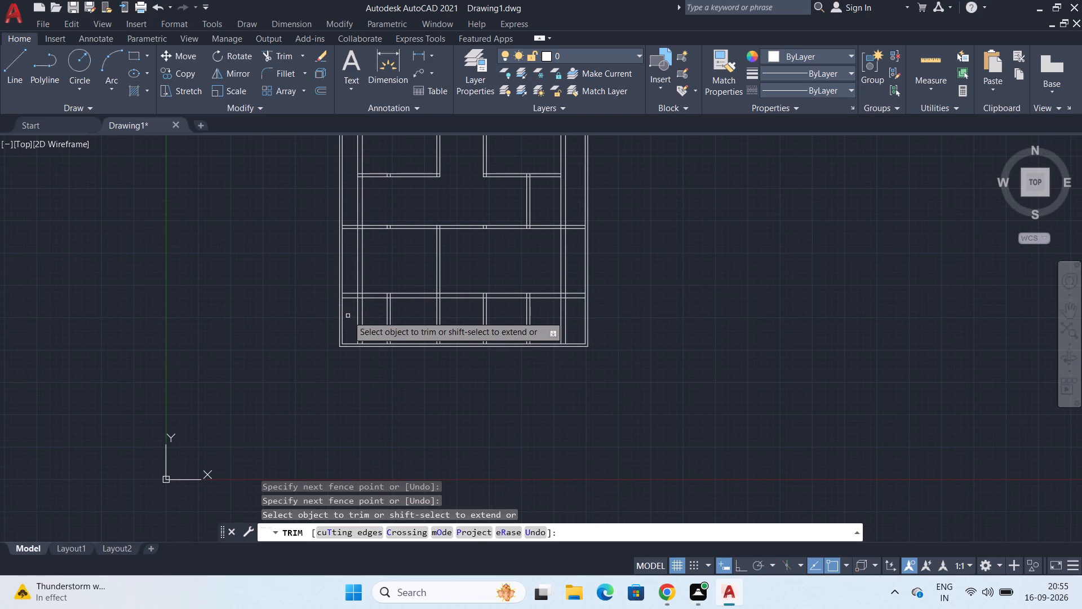
{"action": "left_click", "coordinate": [351, 321]}
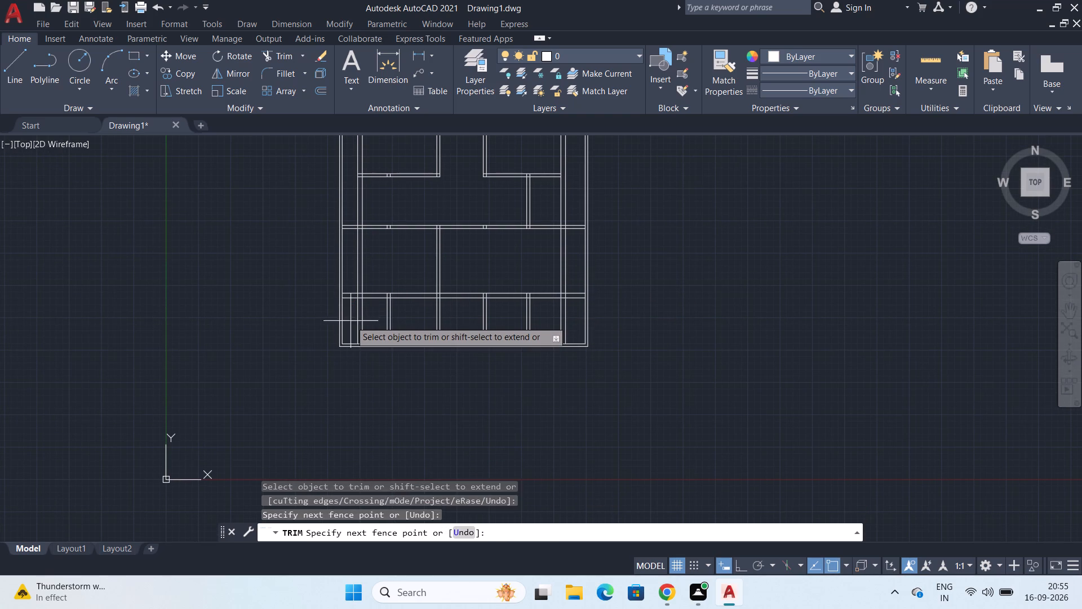
{"action": "left_click", "coordinate": [571, 324]}
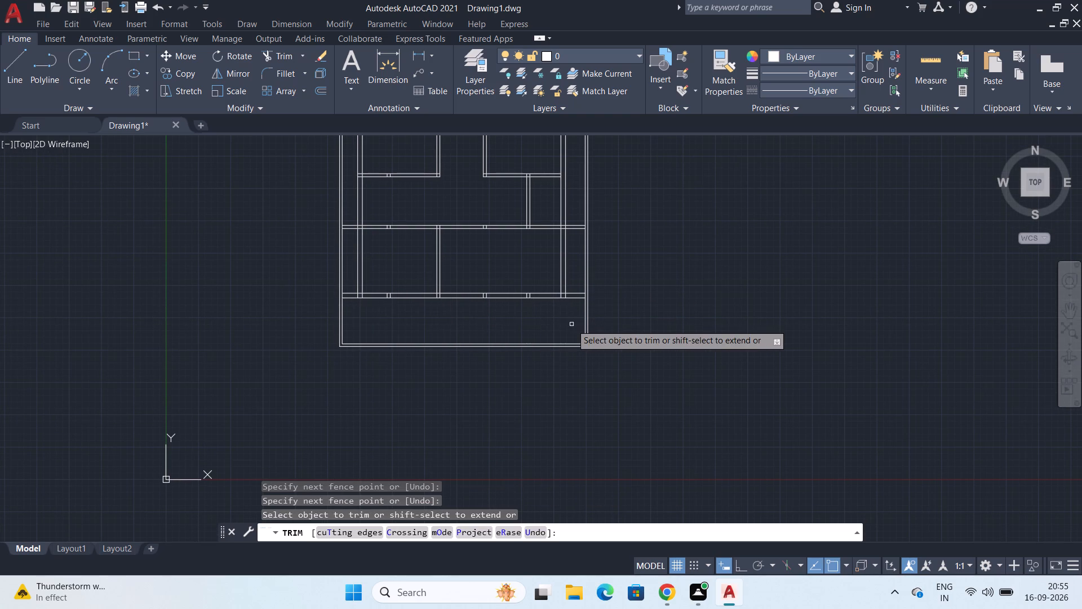
Trim the horizontal wall and partition lines that extend into the left and right setbacks back to the building's outer walls.
{"action": "left_click", "coordinate": [348, 217]}
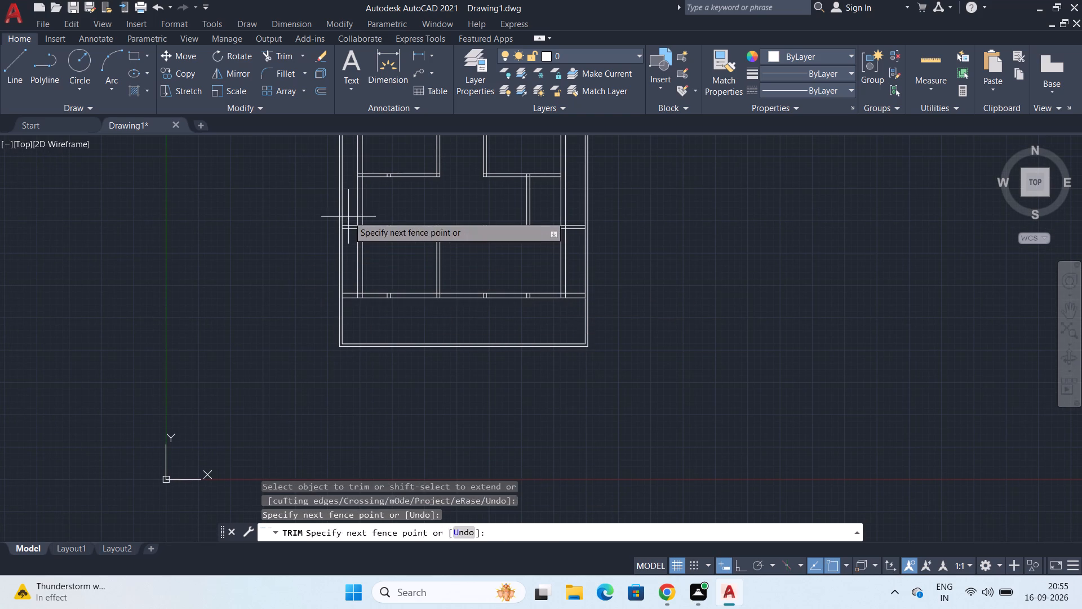
{"action": "left_click", "coordinate": [348, 314]}
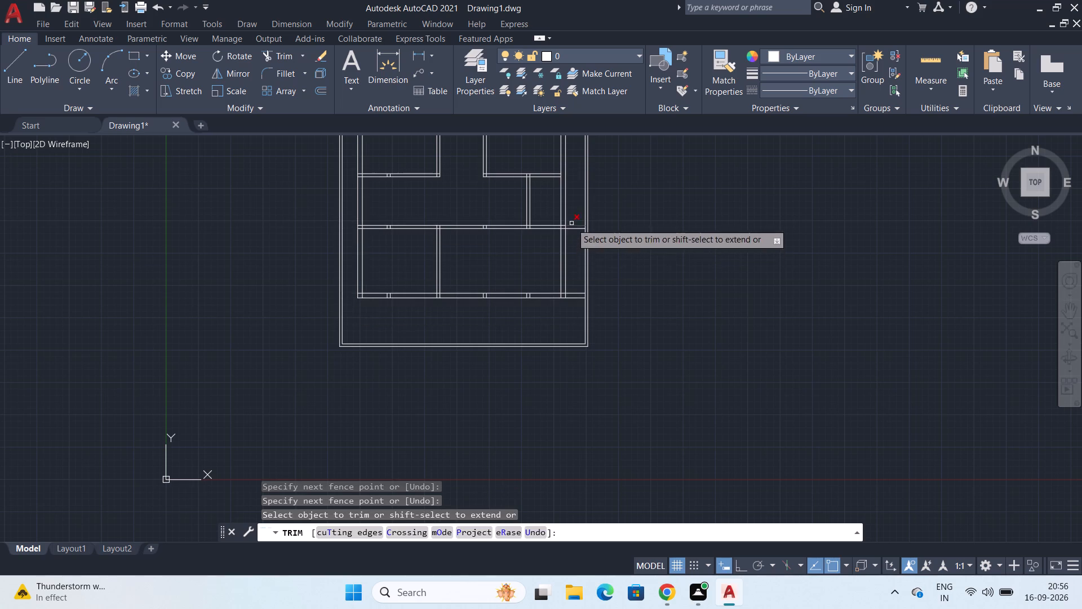
{"action": "left_click", "coordinate": [576, 213]}
{"action": "left_click", "coordinate": [574, 306]}
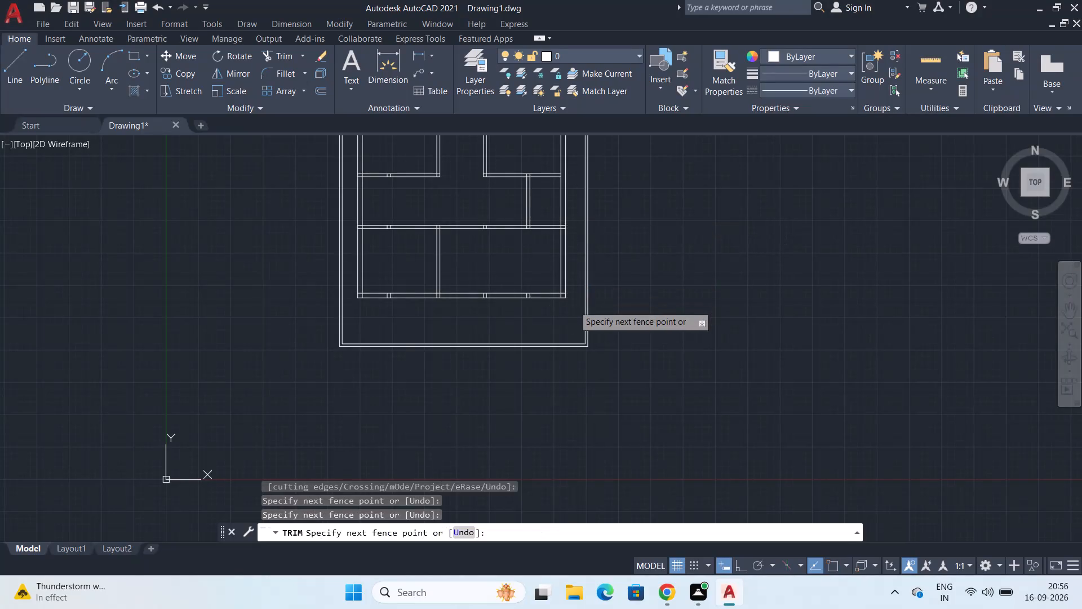
Trim the partition stubs and overlapping corner lines inside the bottom building wall, cleaning both of its corners.
{"action": "scroll", "coordinate": [406, 311], "scroll_direction": "up", "scroll_amount": 2}
{"action": "middle_click_drag", "start_coordinate": [406, 311], "coordinate": [295, 378]}
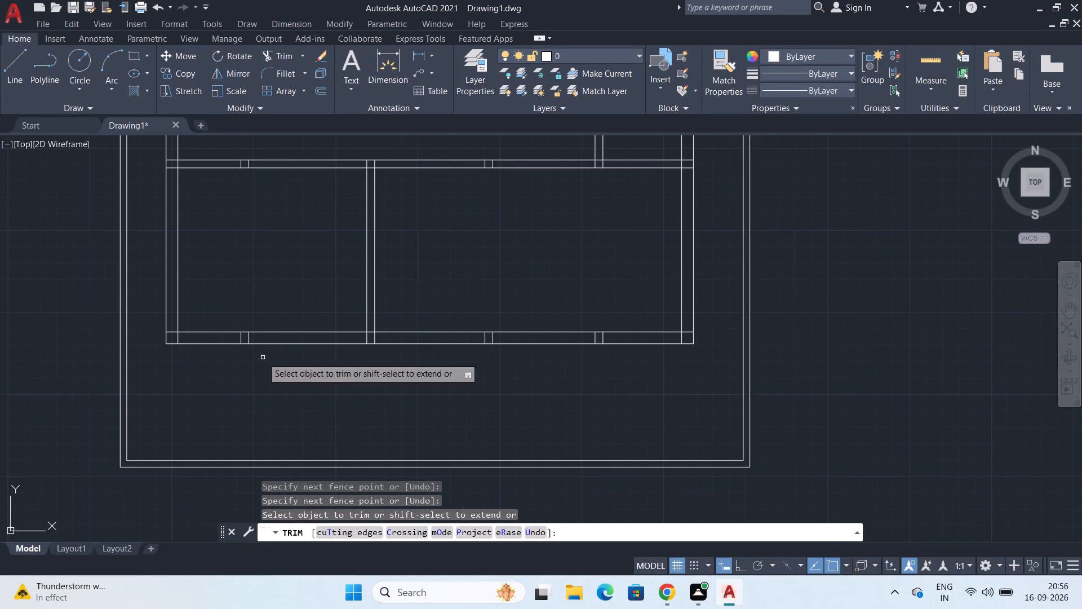
{"action": "left_click", "coordinate": [172, 331]}
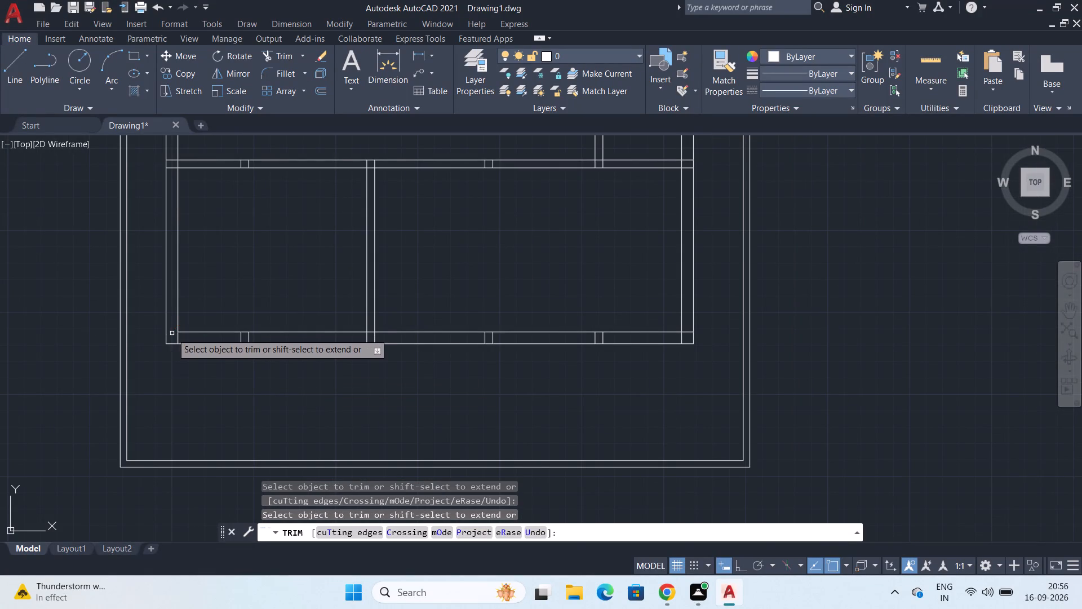
{"action": "scroll", "coordinate": [373, 390], "scroll_direction": "up", "scroll_amount": 1}
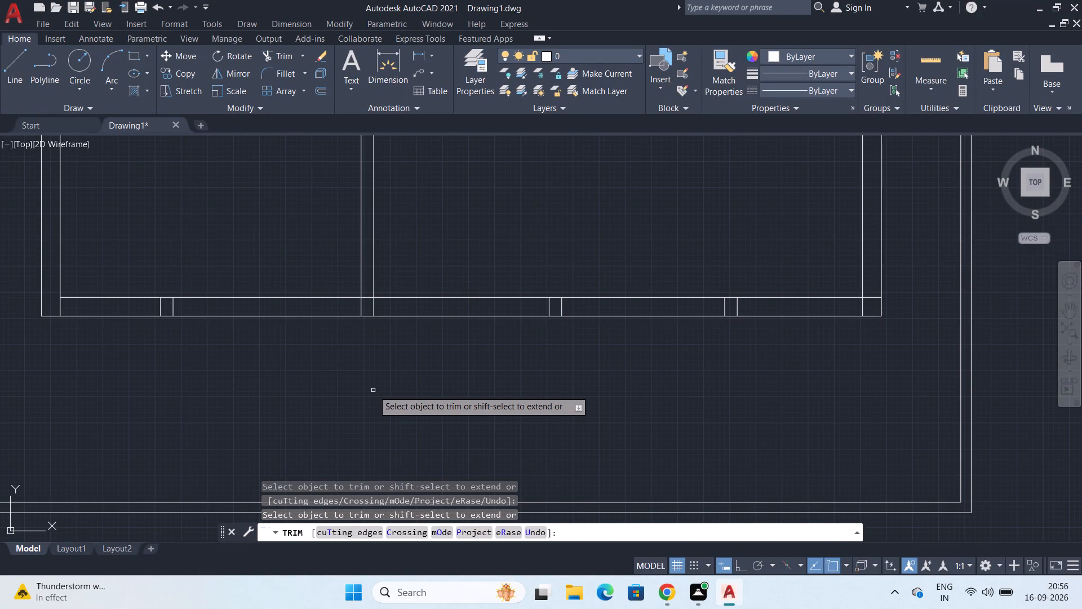
{"action": "left_click", "coordinate": [54, 304]}
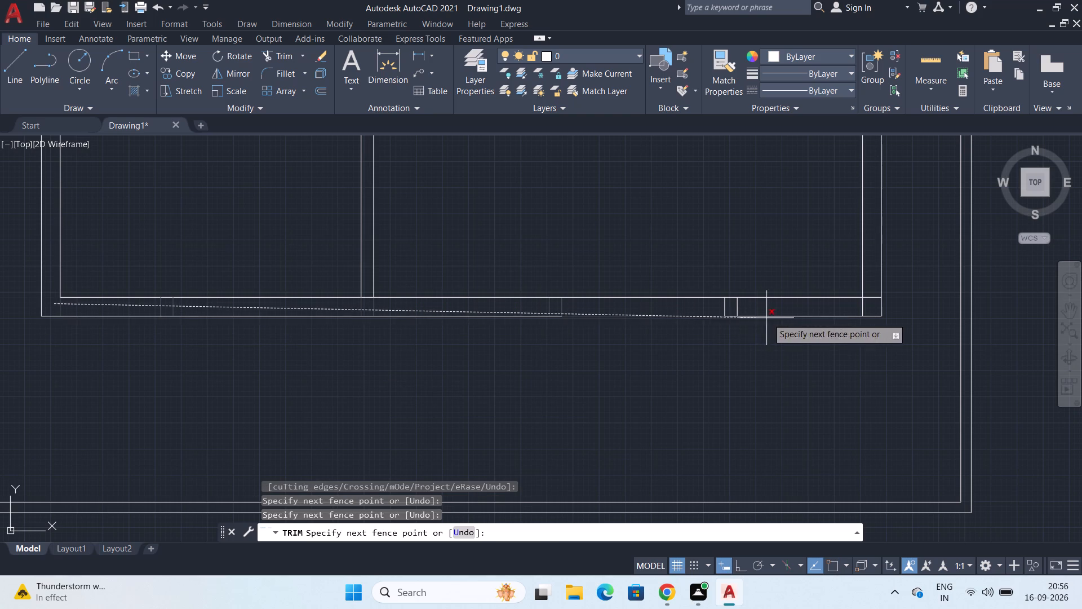
{"action": "left_click", "coordinate": [872, 304]}
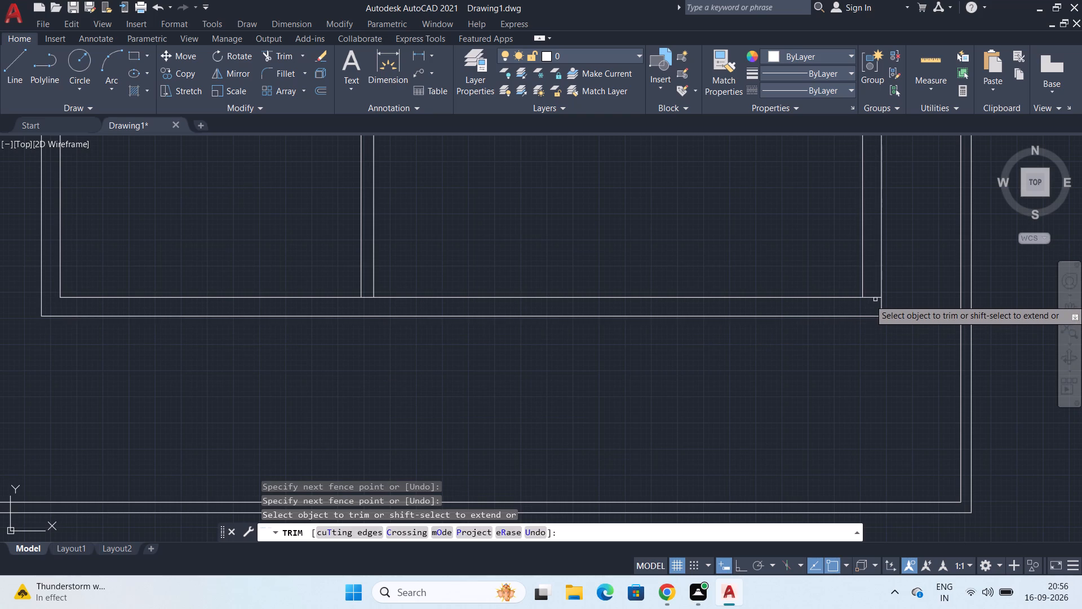
{"action": "left_click", "coordinate": [875, 298]}
Trim the lower horizontal partition between the lower-left room and the right vertical partition, and remove the leftover crossing pieces.
{"action": "scroll", "coordinate": [654, 281], "scroll_direction": "down", "scroll_amount": 2}
{"action": "middle_click_drag", "start_coordinate": [638, 274], "coordinate": [614, 346]}
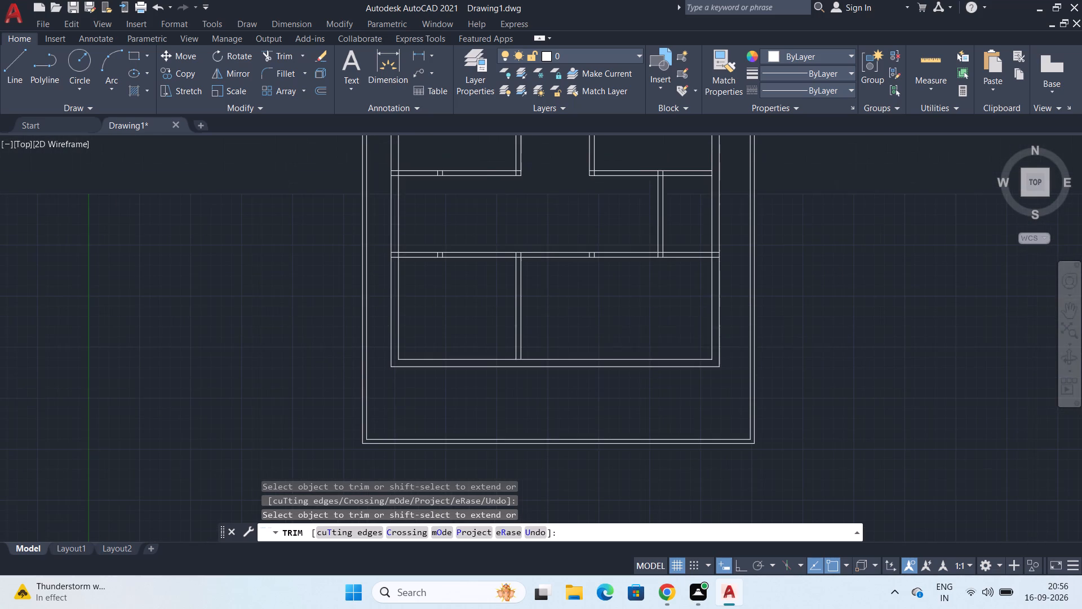
{"action": "middle_click_drag", "start_coordinate": [614, 346], "coordinate": [615, 346]}
{"action": "scroll", "coordinate": [538, 295], "scroll_direction": "up", "scroll_amount": 1}
{"action": "scroll", "coordinate": [539, 295], "scroll_direction": "down", "scroll_amount": 2}
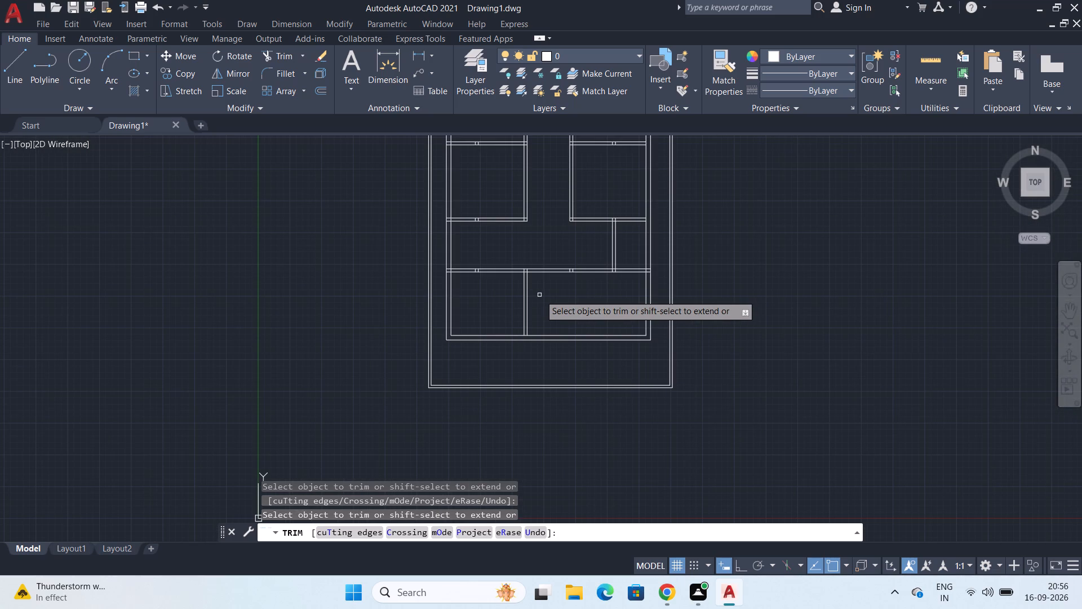
{"action": "left_click", "coordinate": [593, 261]}
{"action": "left_click", "coordinate": [595, 293]}
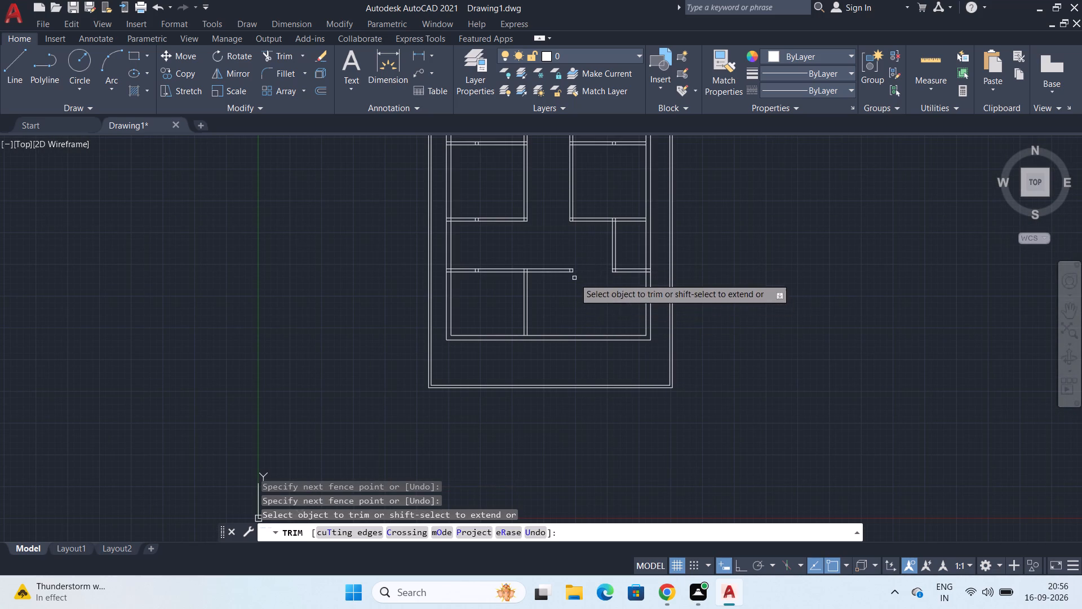
{"action": "scroll", "coordinate": [573, 275], "scroll_direction": "up", "scroll_amount": 2}
{"action": "left_click", "coordinate": [507, 255]}
{"action": "left_click", "coordinate": [503, 297]}
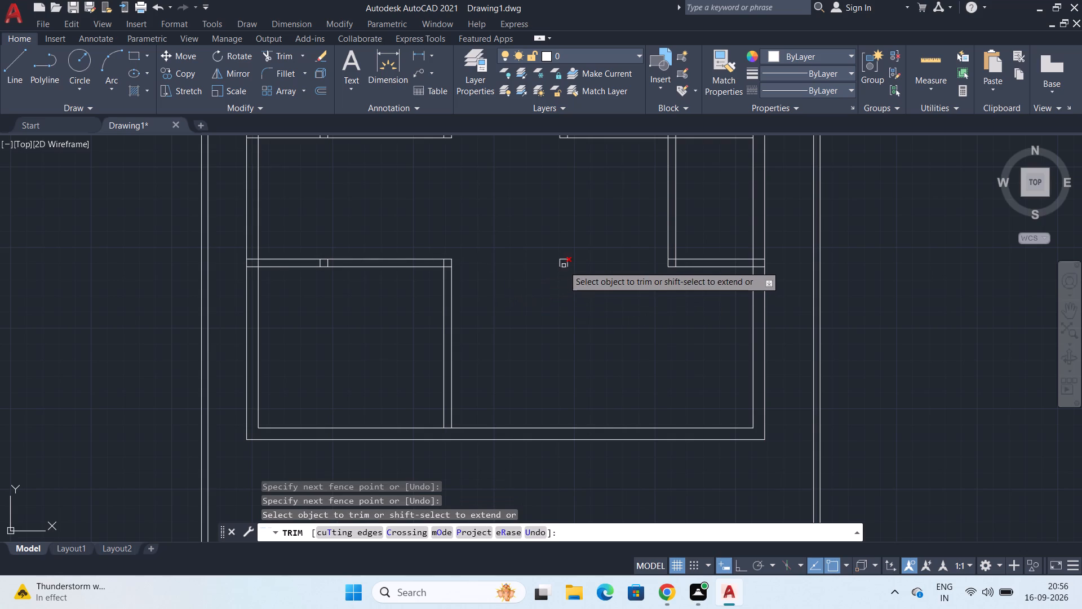
{"action": "left_click", "coordinate": [558, 264]}
{"action": "left_click", "coordinate": [579, 265]}
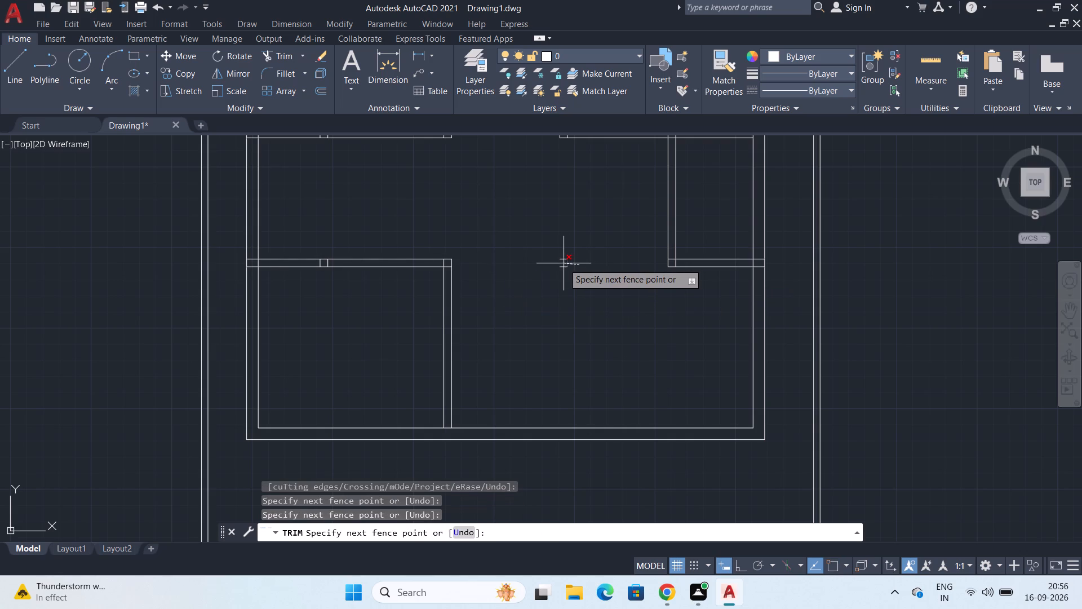
{"action": "left_click", "coordinate": [564, 263]}
{"action": "left_click", "coordinate": [563, 243]}
{"action": "left_click", "coordinate": [564, 277]}
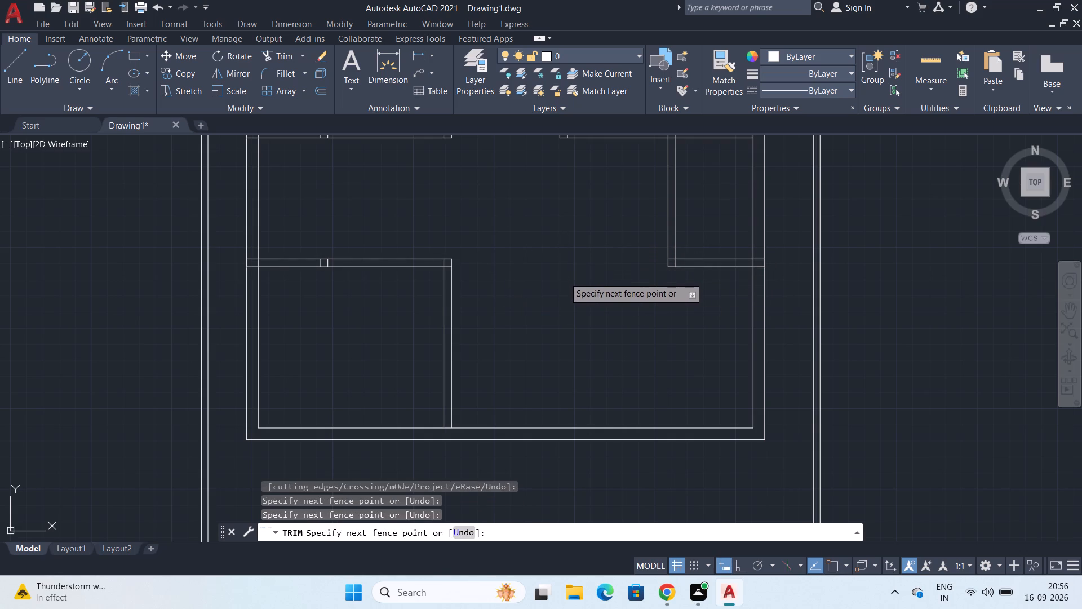
{"action": "scroll", "coordinate": [230, 287], "scroll_direction": "up", "scroll_amount": 2}
{"action": "scroll", "coordinate": [230, 287], "scroll_direction": "down", "scroll_amount": 1}
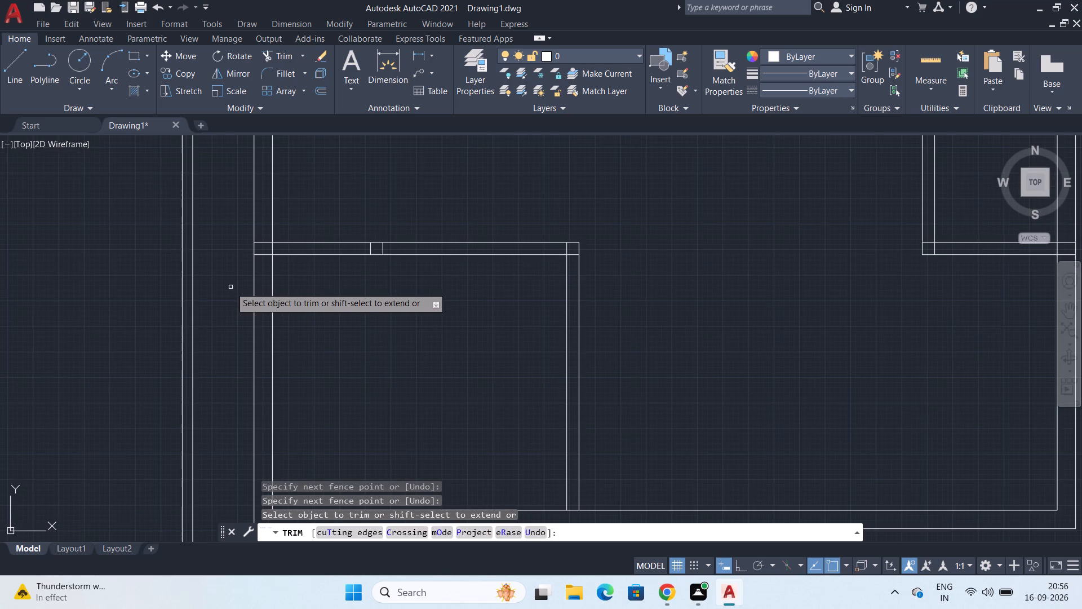
Undo the recent trims in the lower part of the plan, back to before the left vertical partition was cut.
{"action": "scroll", "coordinate": [280, 262], "scroll_direction": "down", "scroll_amount": 1}
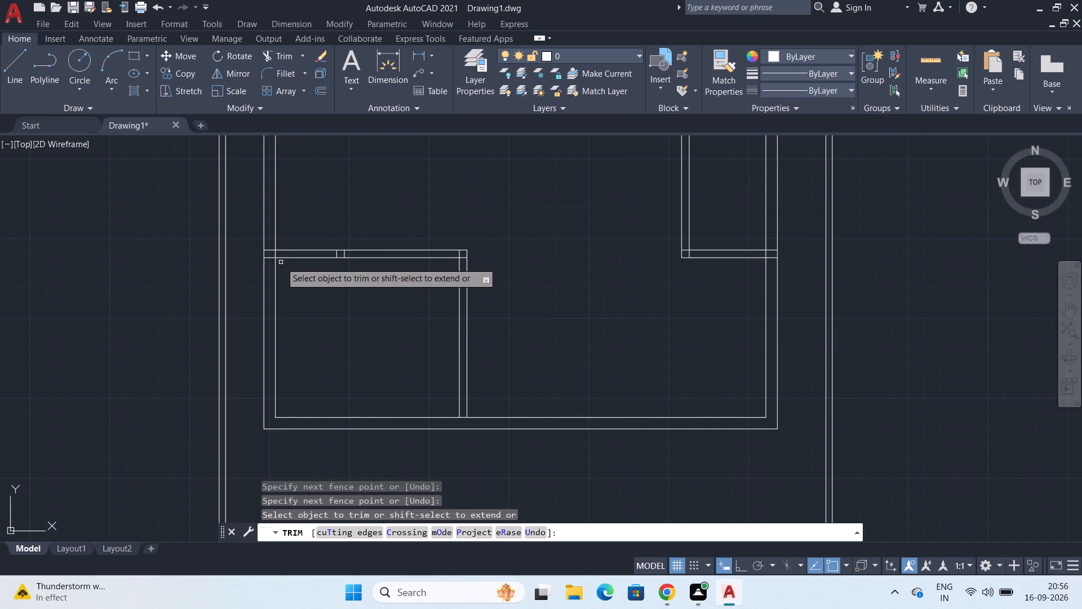
{"action": "scroll", "coordinate": [281, 262], "scroll_direction": "down", "scroll_amount": 2}
{"action": "middle_click_drag", "start_coordinate": [287, 266], "coordinate": [288, 317]}
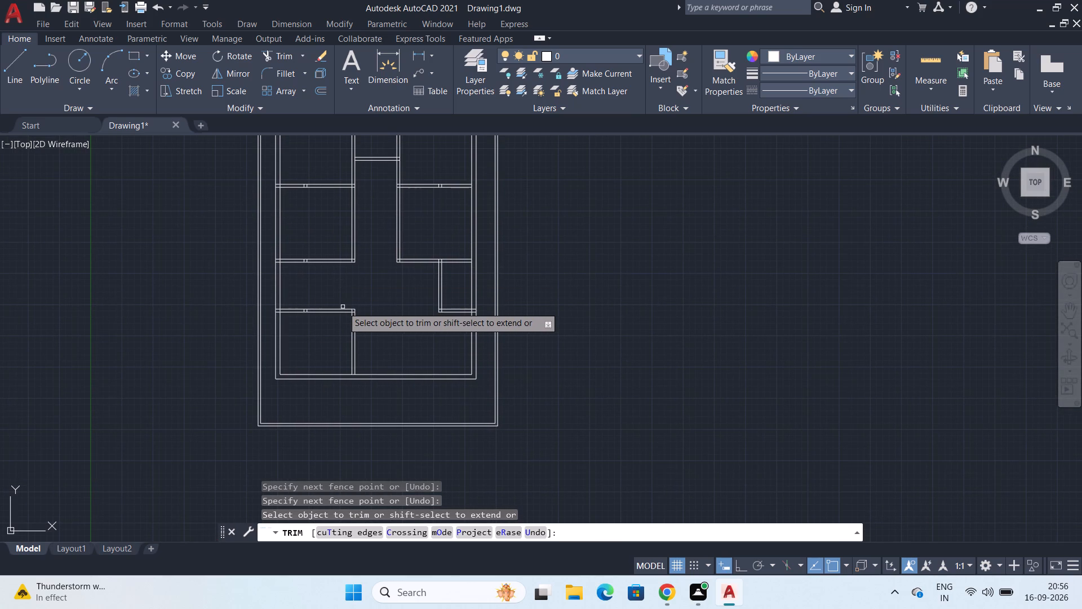
{"action": "key", "text": "ctrl+z"}
{"action": "key", "text": "ctrl+z"}
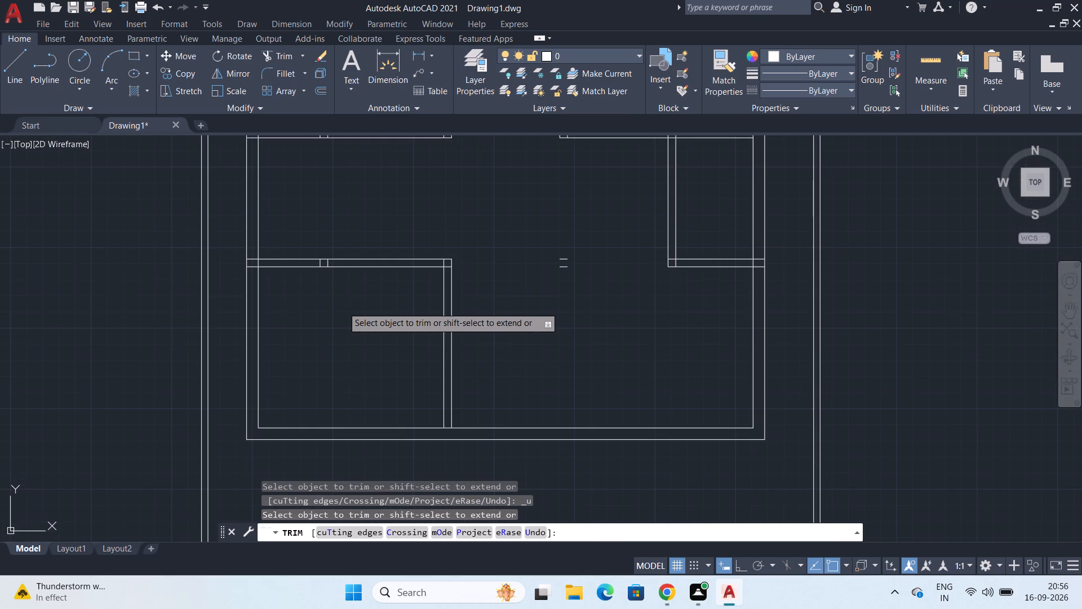
{"action": "key", "text": "ctrl+z"}
{"action": "key", "text": "ctrl+z"}
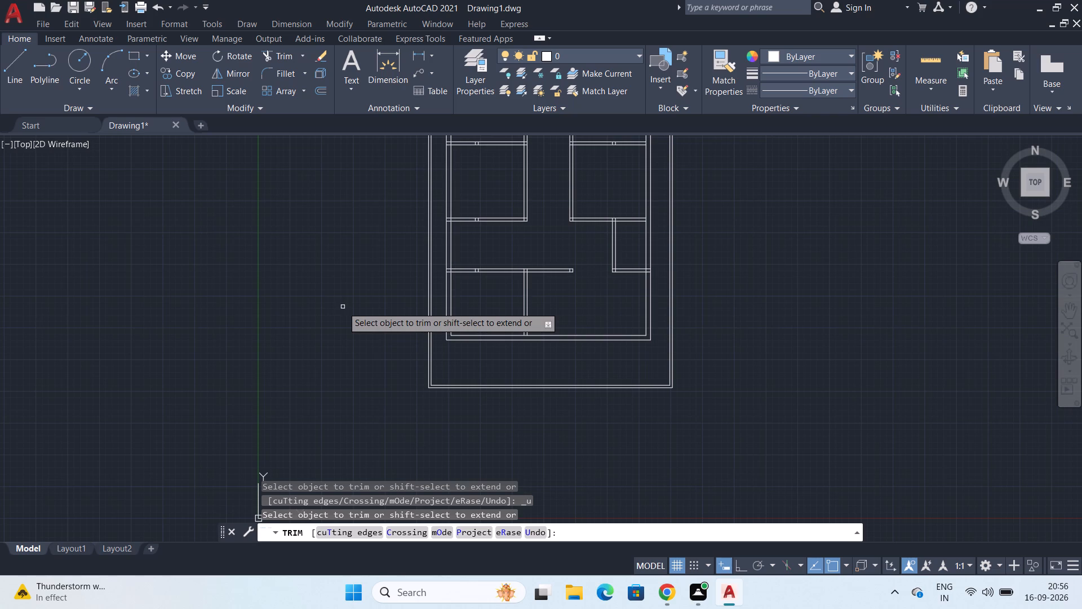
{"action": "key", "text": "ctrl+z"}
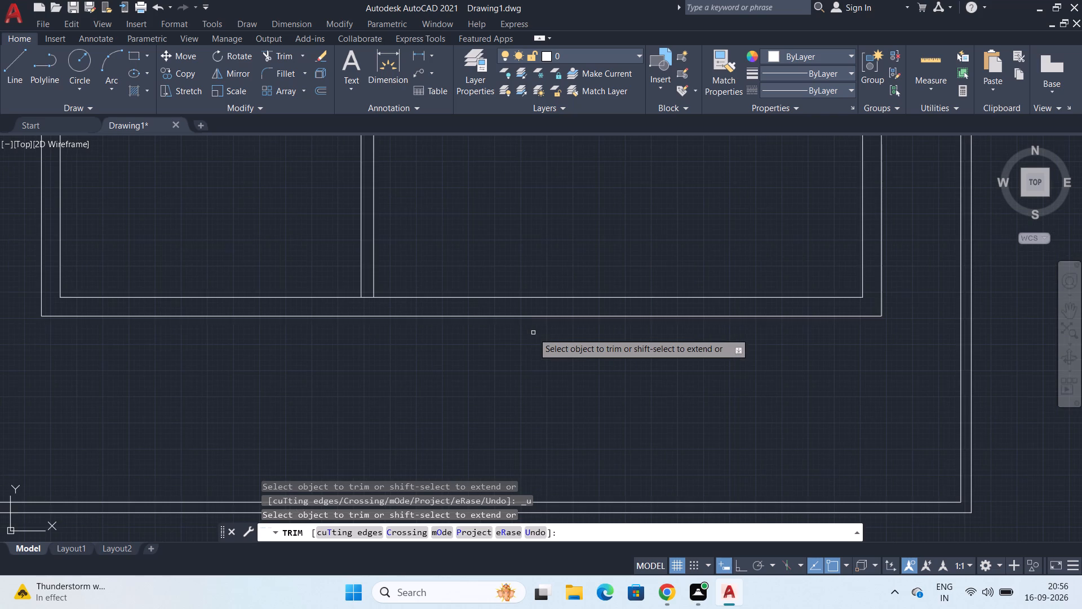
{"action": "scroll", "coordinate": [532, 326], "scroll_direction": "down", "scroll_amount": 3}
{"action": "middle_click_drag", "start_coordinate": [532, 326], "coordinate": [504, 367]}
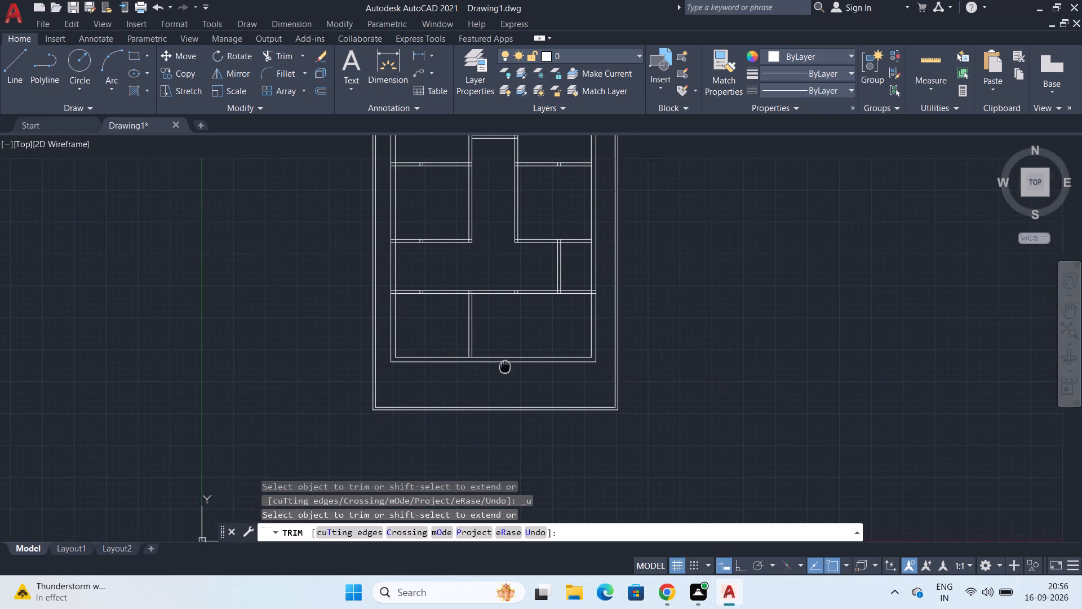
{"action": "middle_click_drag", "start_coordinate": [504, 367], "coordinate": [504, 367]}
{"action": "key", "text": "ctrl+z"}
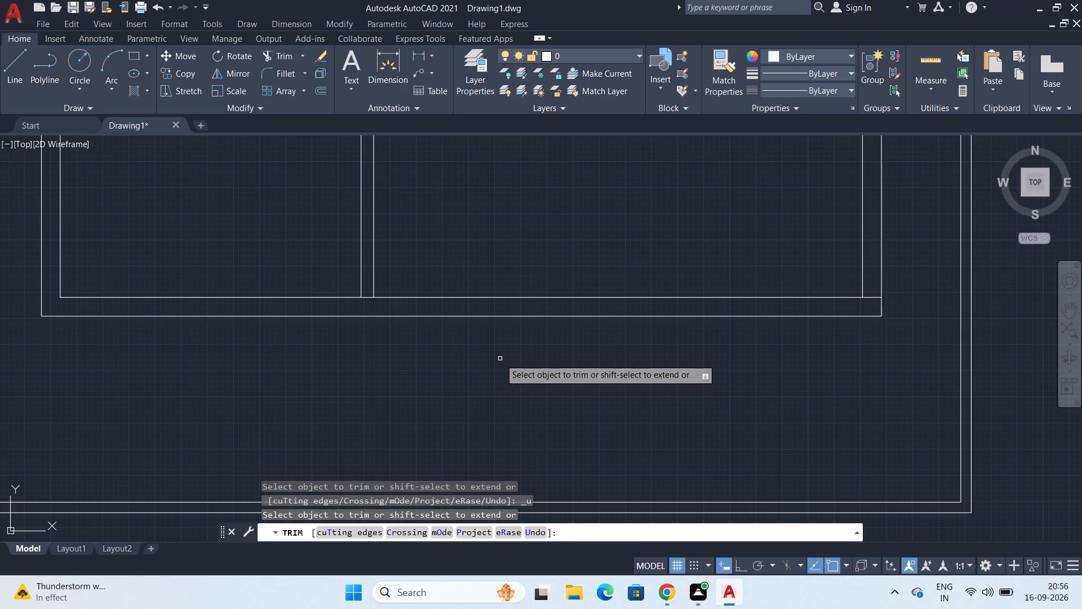
{"action": "key", "text": "ctrl+z"}
{"action": "key", "text": "ctrl+z"}
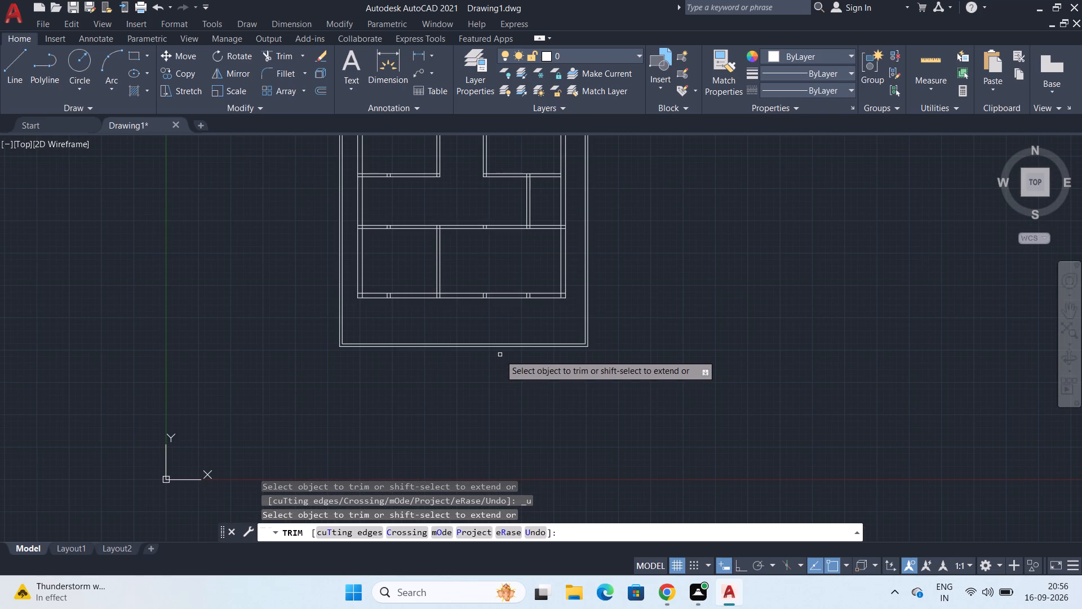
{"action": "key", "text": "ctrl+z"}
{"action": "key", "text": "ctrl+z"}
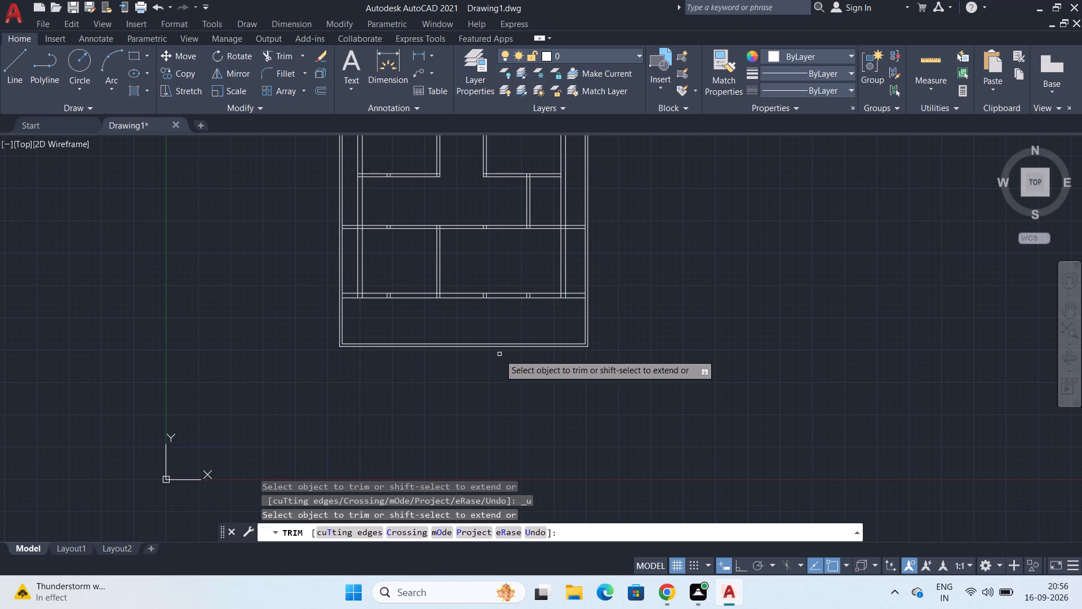
{"action": "key", "text": "ctrl+z"}
{"action": "key", "text": "ctrl+z"}
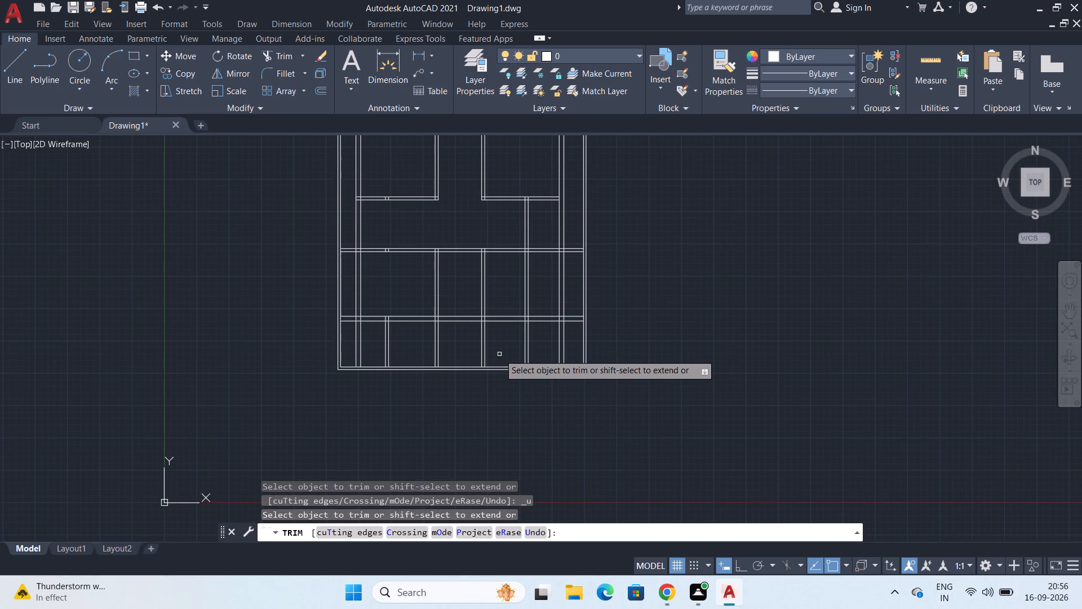
{"action": "key", "text": "ctrl+z"}
{"action": "key", "text": "ctrl+z"}
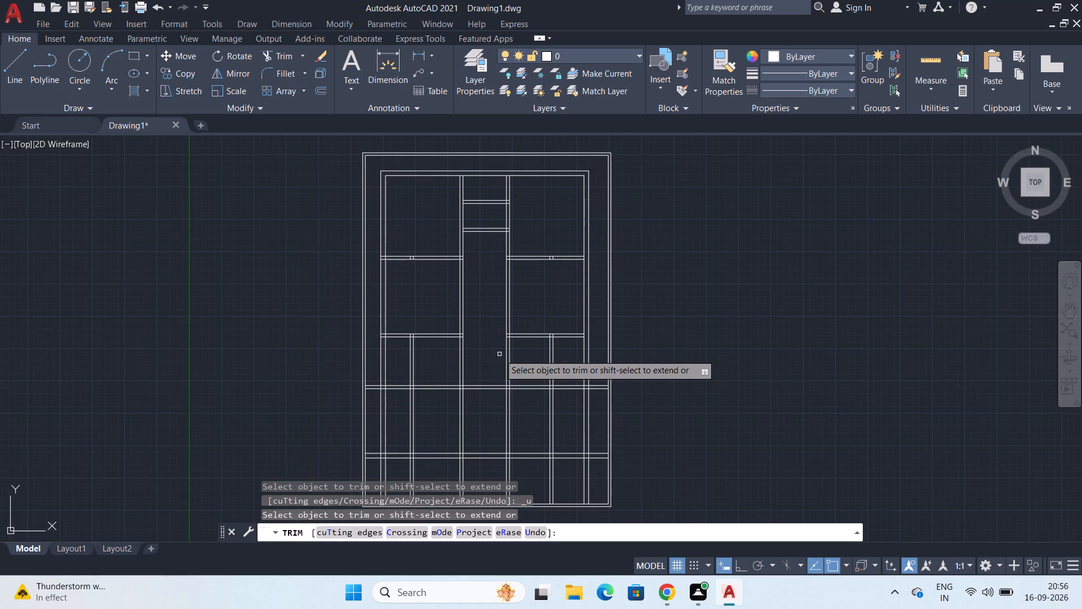
Trim the left vertical partition out of the lower-left room, keeping its section between the two horizontal partitions above.
{"action": "middle_click_drag", "start_coordinate": [475, 378], "coordinate": [439, 293]}
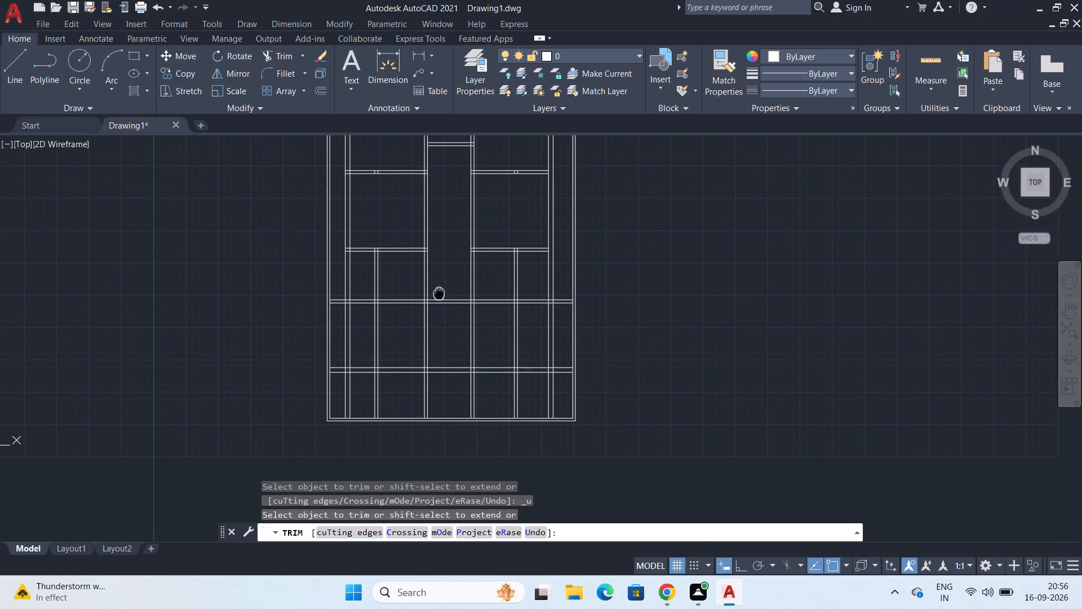
{"action": "middle_click_drag", "start_coordinate": [439, 293], "coordinate": [437, 287]}
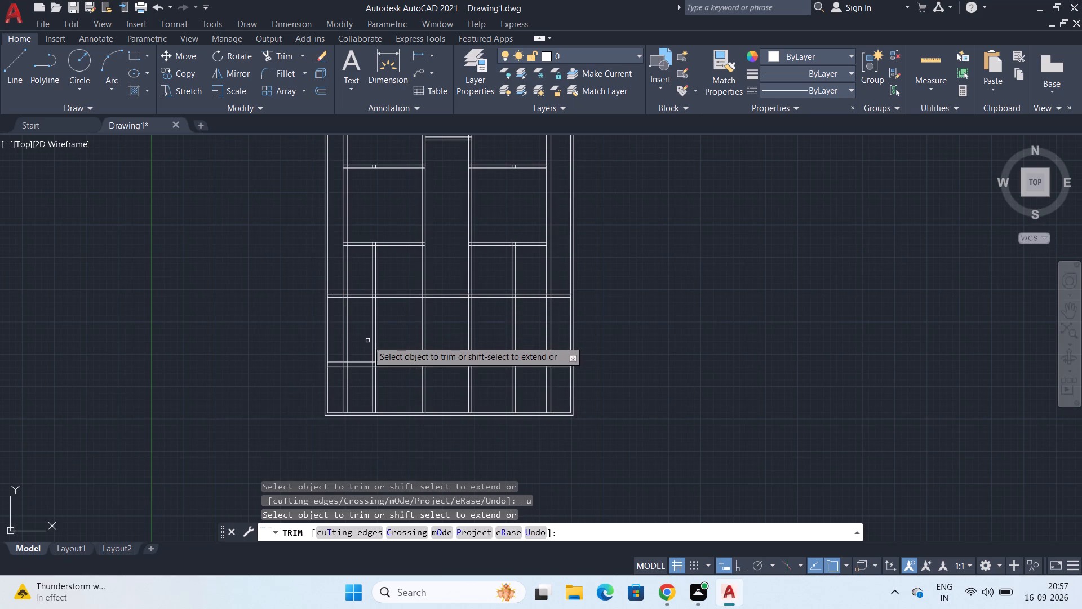
{"action": "left_click", "coordinate": [366, 339]}
{"action": "left_click", "coordinate": [394, 338]}
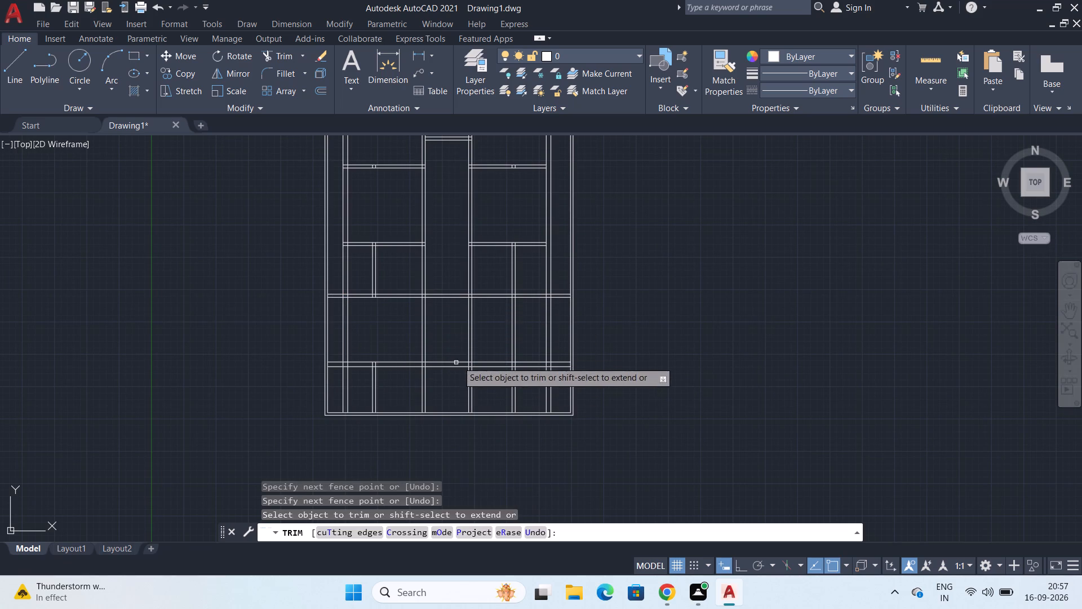
Trim the central vertical partitions and the horizontal partition crossing the hall, and clear the vertical partitions from the lower-right room.
{"action": "middle_click_drag", "start_coordinate": [459, 359], "coordinate": [442, 359]}
{"action": "left_click", "coordinate": [387, 270]}
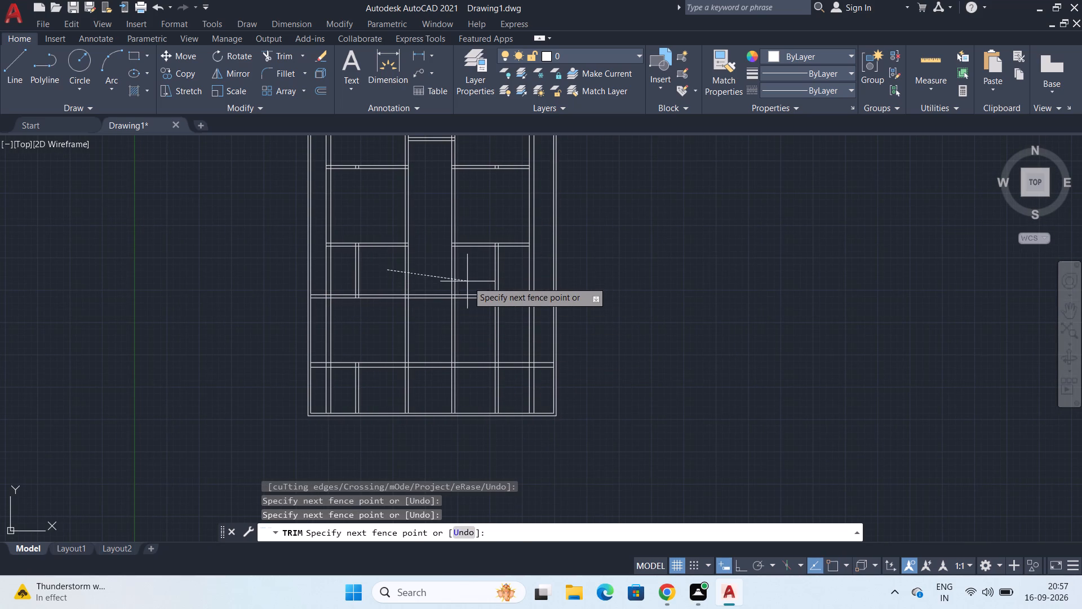
{"action": "left_click", "coordinate": [476, 271]}
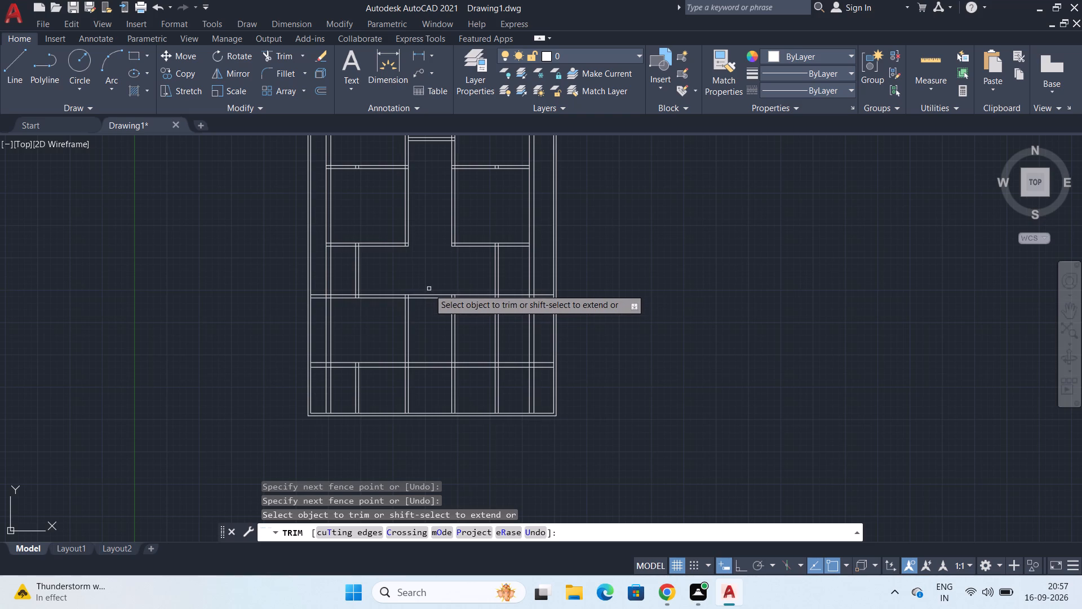
{"action": "left_click", "coordinate": [427, 290]}
{"action": "left_click", "coordinate": [427, 329]}
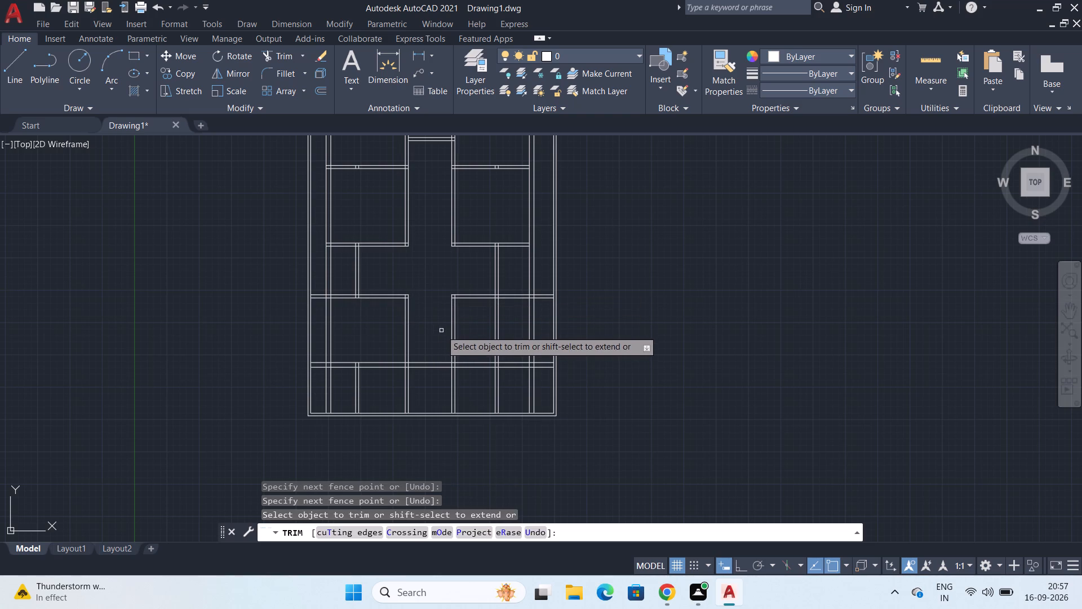
{"action": "left_click", "coordinate": [444, 334]}
{"action": "left_click", "coordinate": [511, 333]}
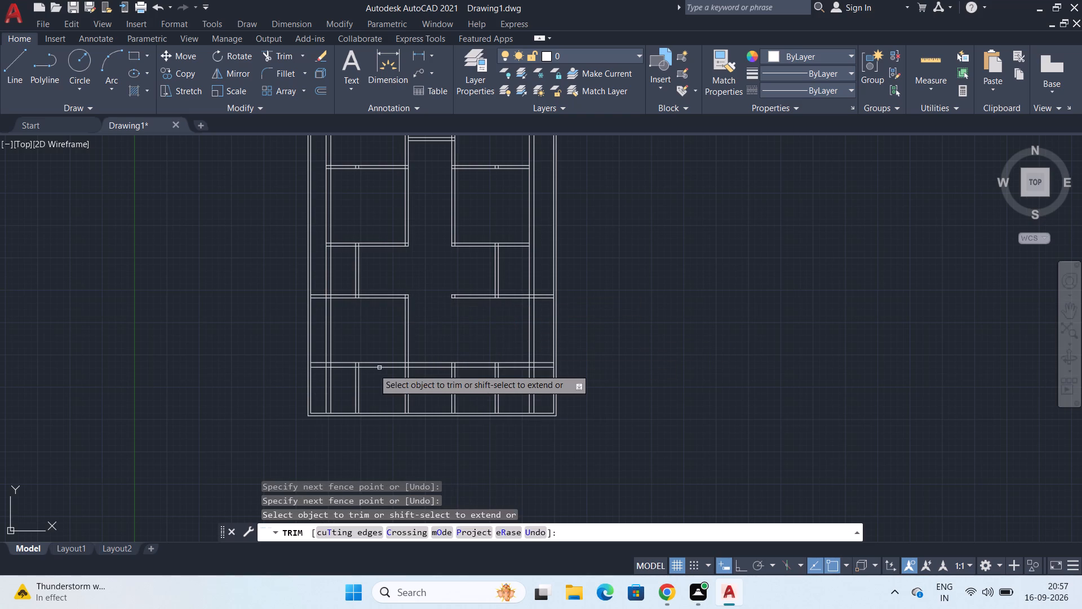
Trim all wall and partition lines that extend into the left, right and bottom setbacks back to the building's outer walls.
{"action": "left_click", "coordinate": [317, 287]}
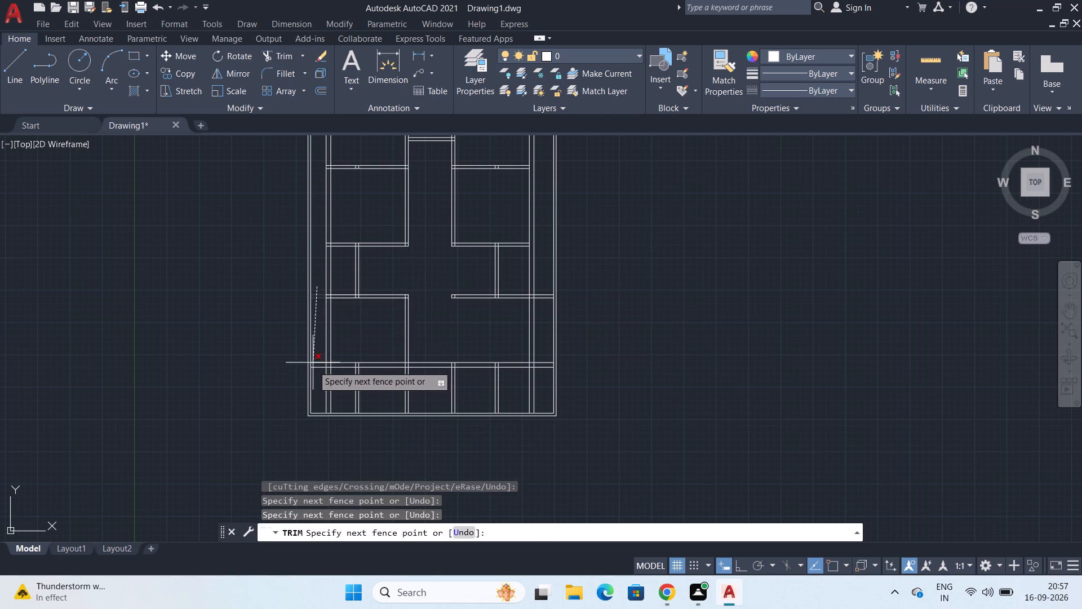
{"action": "left_click", "coordinate": [317, 381]}
{"action": "left_click", "coordinate": [323, 392]}
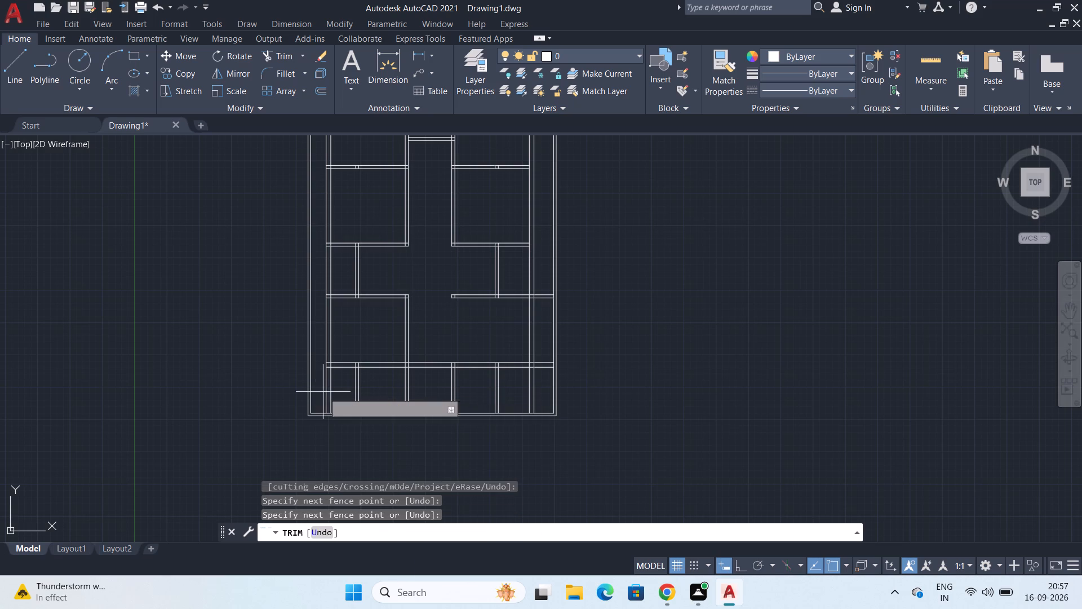
{"action": "left_click", "coordinate": [540, 388]}
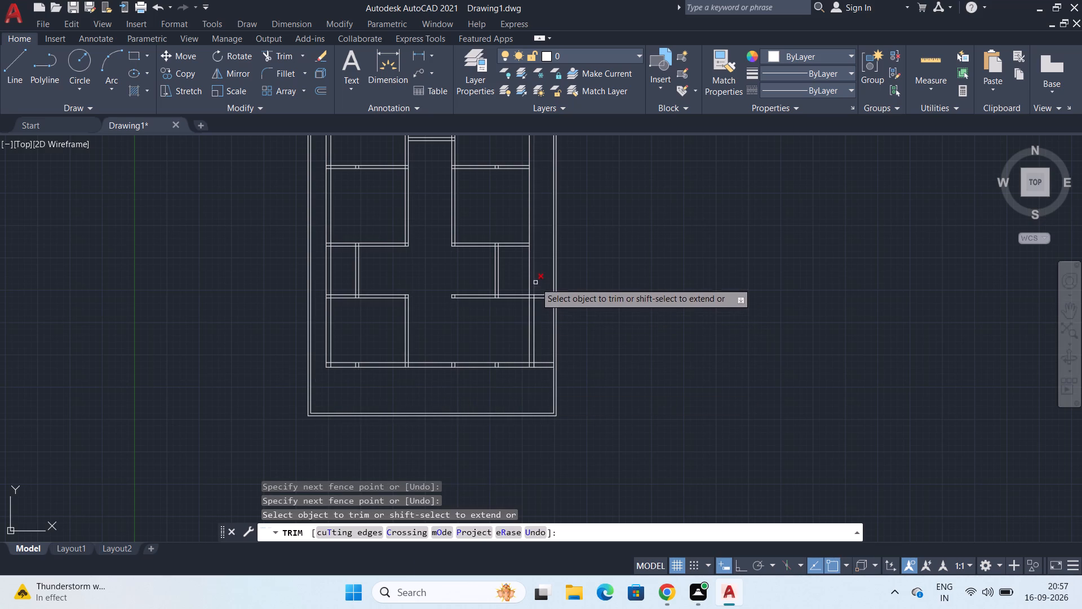
{"action": "left_click", "coordinate": [544, 275]}
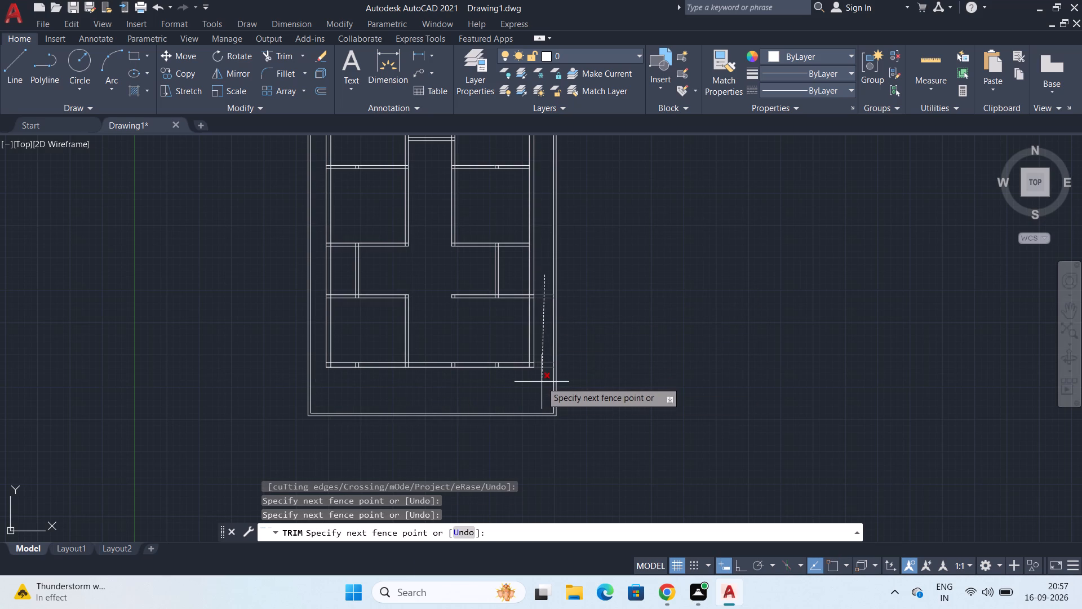
{"action": "left_click", "coordinate": [542, 382]}
Trim the lower horizontal partition on the hall side of the right vertical partition and remove its leftover crossing pieces.
{"action": "left_click", "coordinate": [462, 274]}
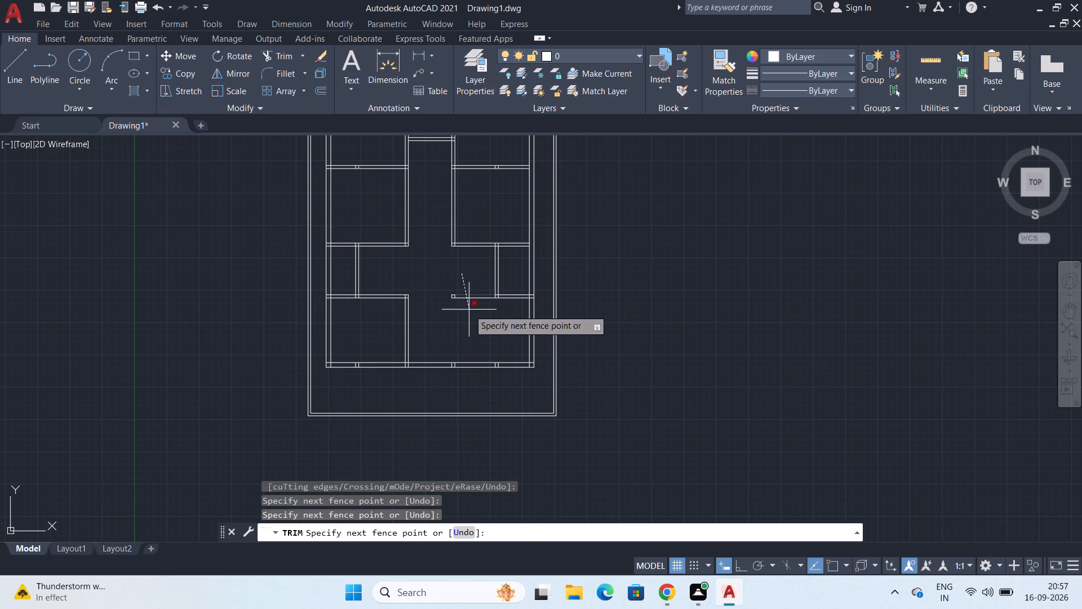
{"action": "left_click", "coordinate": [467, 323]}
{"action": "scroll", "coordinate": [484, 290], "scroll_direction": "up", "scroll_amount": 2}
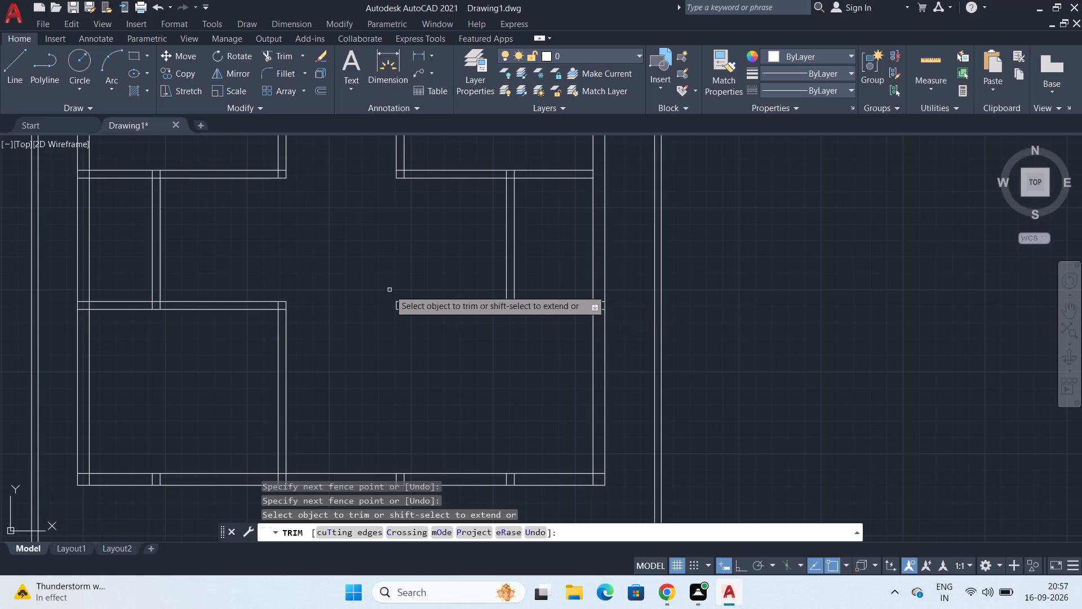
{"action": "left_click_drag", "start_coordinate": [389, 290], "coordinate": [402, 309]}
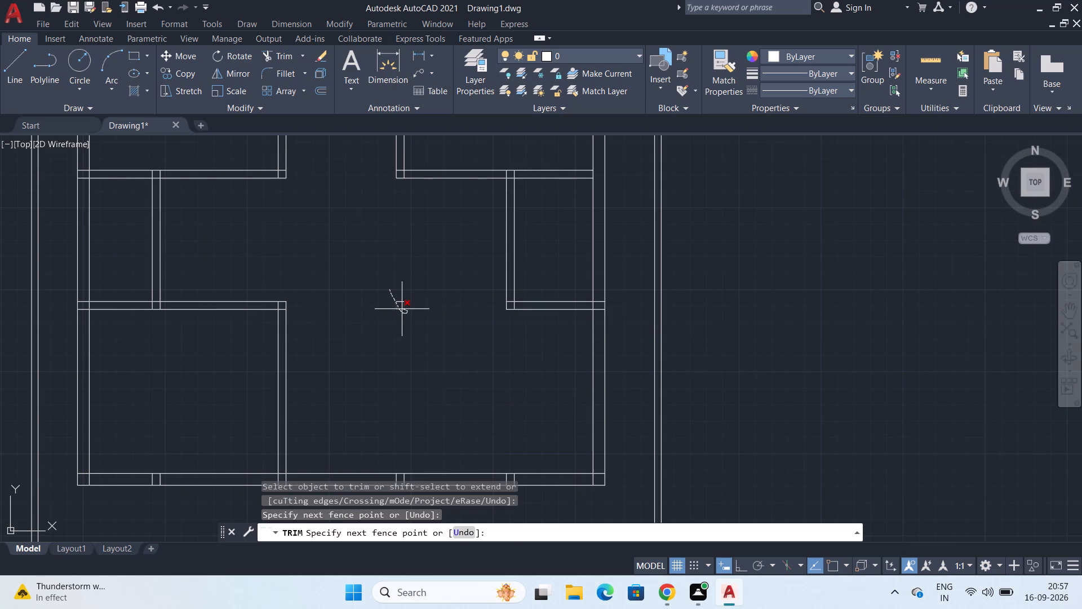
{"action": "left_click_drag", "start_coordinate": [402, 309], "coordinate": [400, 299]}
{"action": "left_click", "coordinate": [400, 306]}
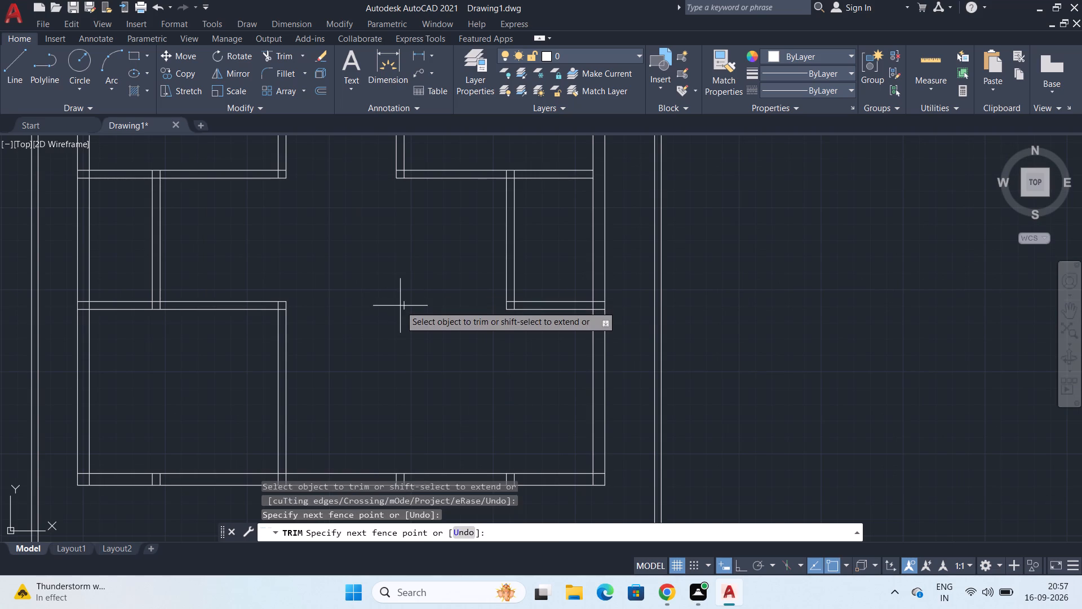
{"action": "left_click", "coordinate": [412, 303]}
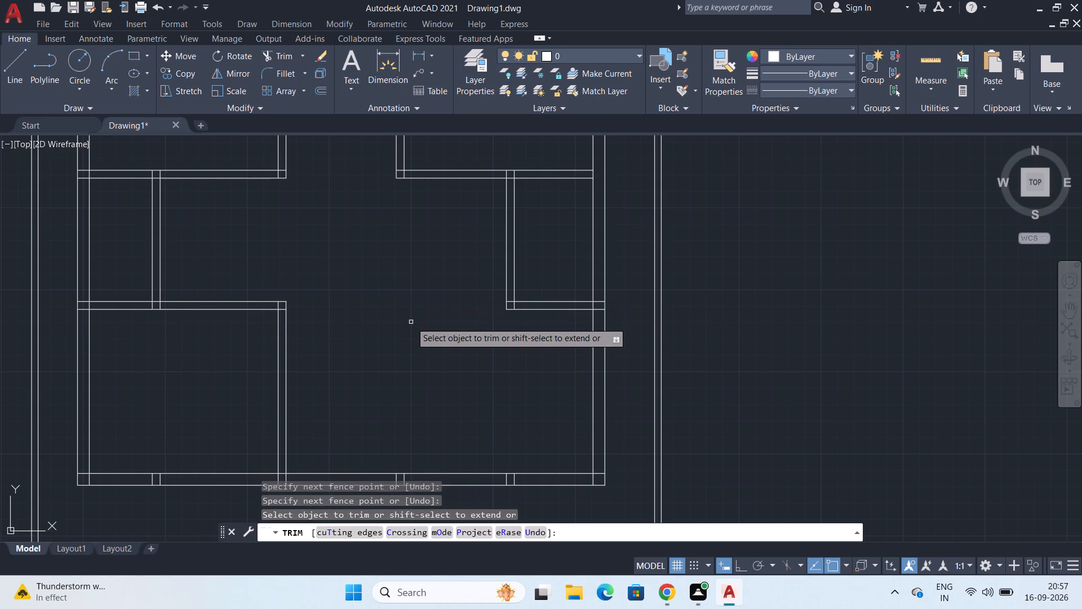
Trim the partition stubs and overlapping corner lines inside the bottom building wall, cleaning both of its corners.
{"action": "scroll", "coordinate": [411, 324], "scroll_direction": "down", "scroll_amount": 1}
{"action": "middle_click_drag", "start_coordinate": [411, 325], "coordinate": [422, 277]}
{"action": "scroll", "coordinate": [291, 385], "scroll_direction": "up", "scroll_amount": 2}
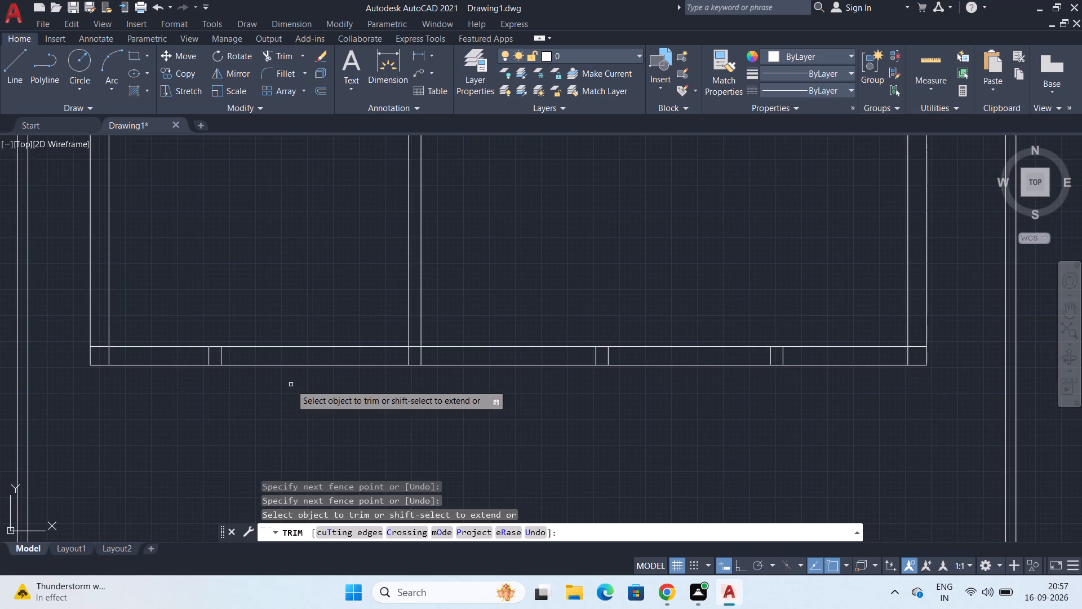
{"action": "scroll", "coordinate": [291, 385], "scroll_direction": "down", "scroll_amount": 1}
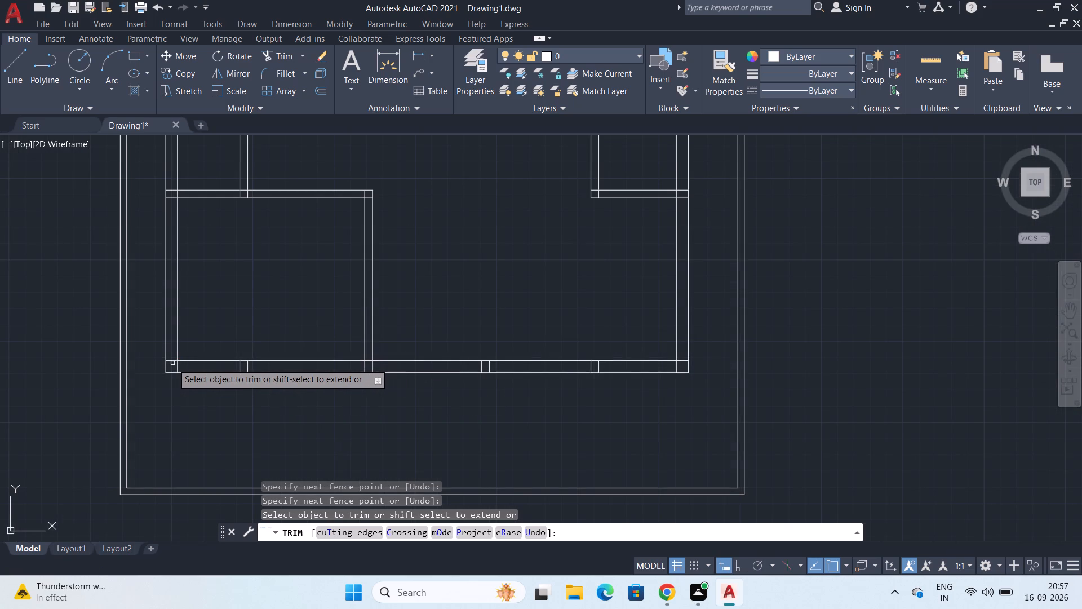
{"action": "left_click", "coordinate": [171, 359]}
{"action": "scroll", "coordinate": [260, 390], "scroll_direction": "up", "scroll_amount": 2}
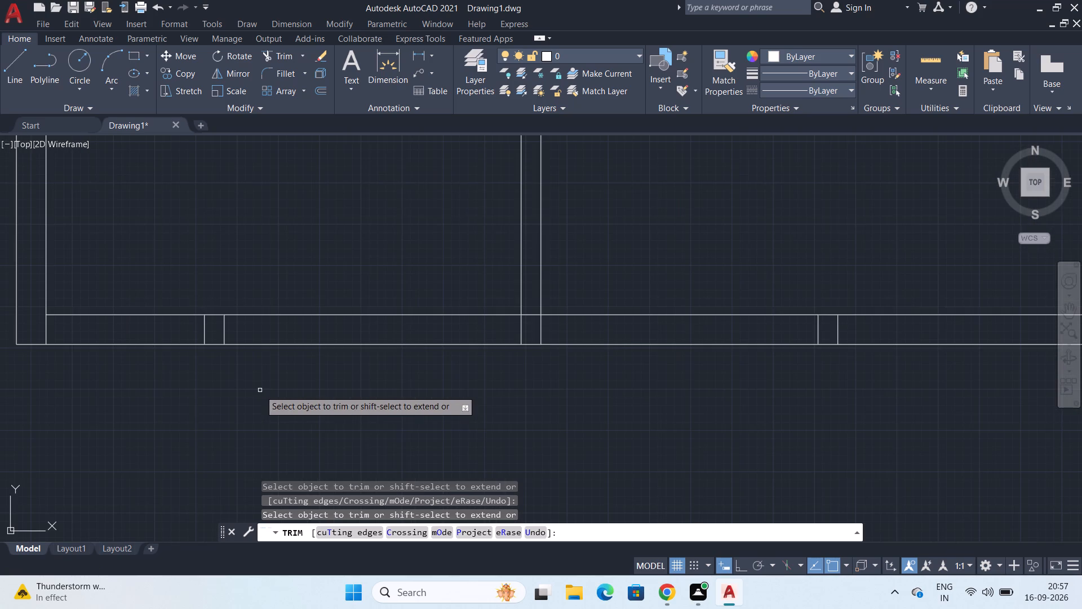
{"action": "scroll", "coordinate": [260, 390], "scroll_direction": "down", "scroll_amount": 1}
{"action": "left_click", "coordinate": [122, 351]}
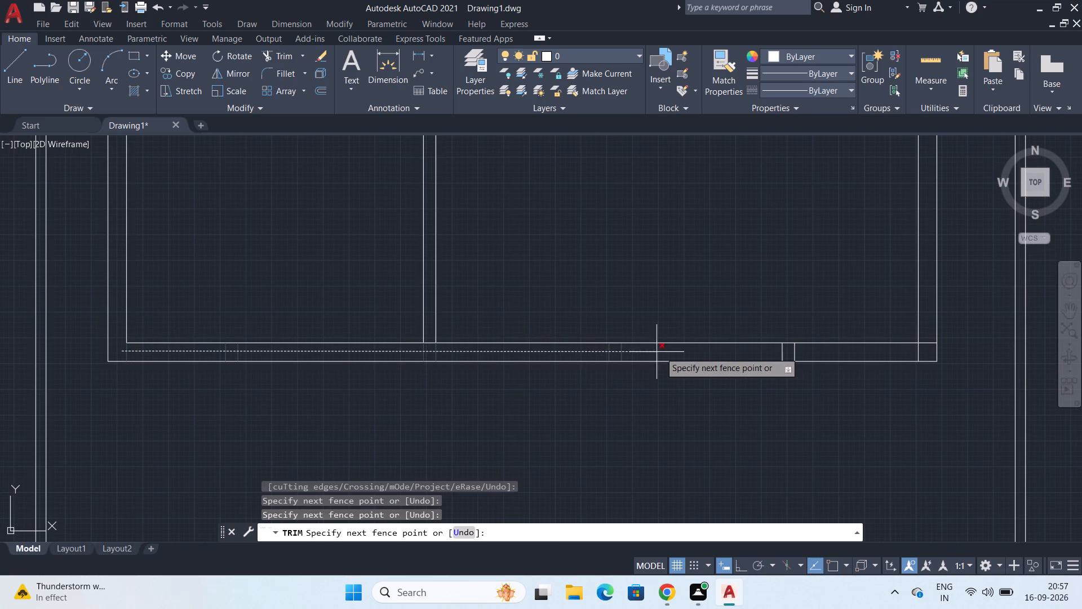
{"action": "left_click", "coordinate": [932, 352]}
{"action": "left_click", "coordinate": [928, 343]}
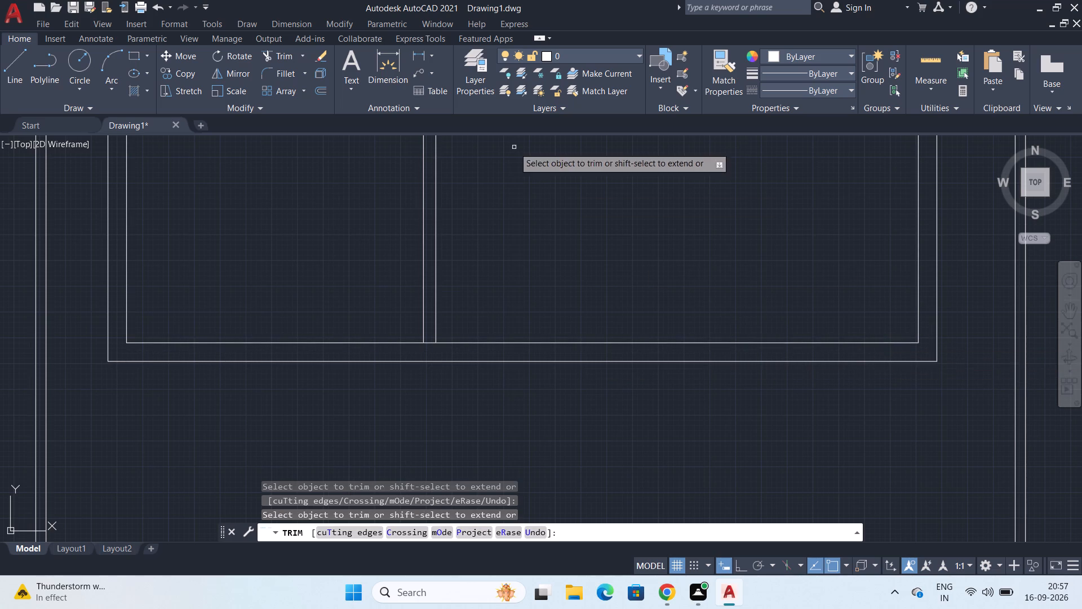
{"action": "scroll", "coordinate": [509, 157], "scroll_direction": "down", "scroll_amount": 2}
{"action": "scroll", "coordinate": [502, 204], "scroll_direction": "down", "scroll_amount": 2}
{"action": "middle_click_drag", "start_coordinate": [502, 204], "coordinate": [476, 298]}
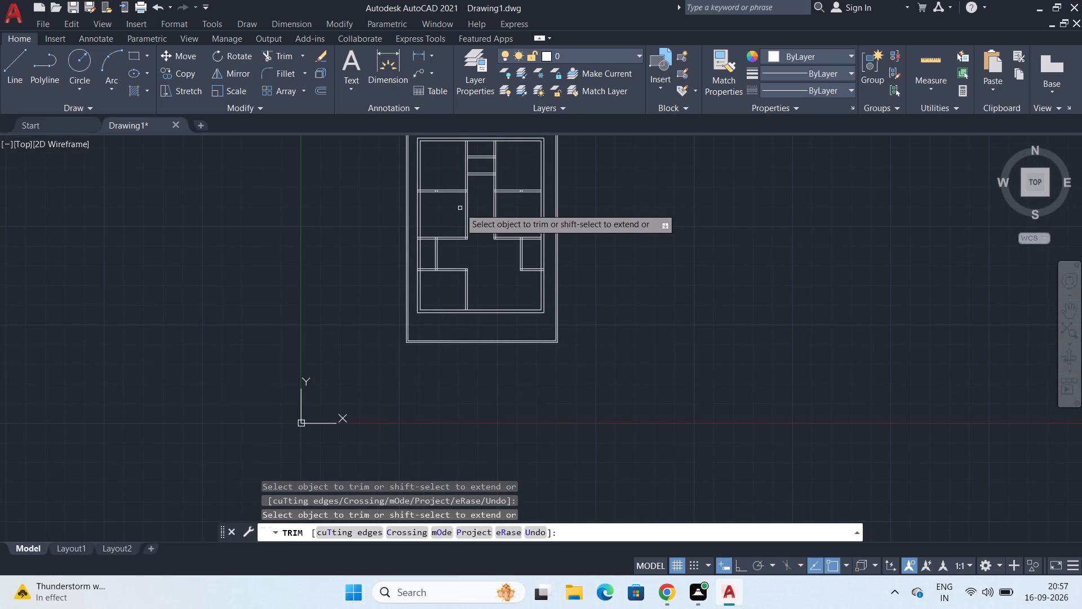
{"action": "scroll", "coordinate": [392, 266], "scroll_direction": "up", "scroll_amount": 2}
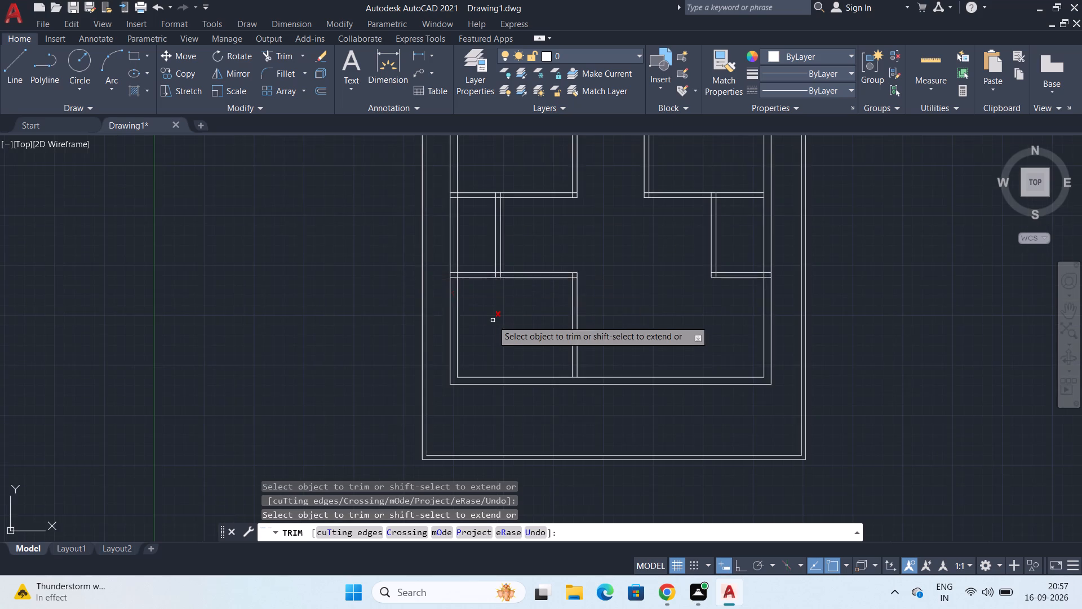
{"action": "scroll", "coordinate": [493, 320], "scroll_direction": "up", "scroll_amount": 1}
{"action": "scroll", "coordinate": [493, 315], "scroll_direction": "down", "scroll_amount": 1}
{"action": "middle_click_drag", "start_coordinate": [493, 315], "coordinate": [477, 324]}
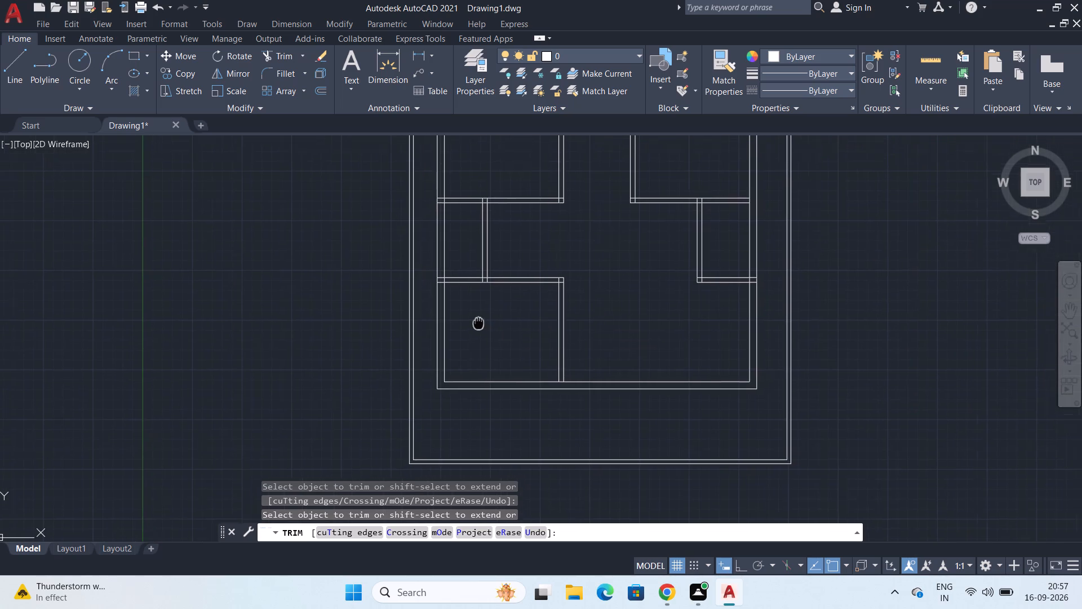
Trim the small left room's horizontal partition ends out of the left building wall and its vertical partition out of the lower partition.
{"action": "middle_click_drag", "start_coordinate": [477, 324], "coordinate": [408, 339]}
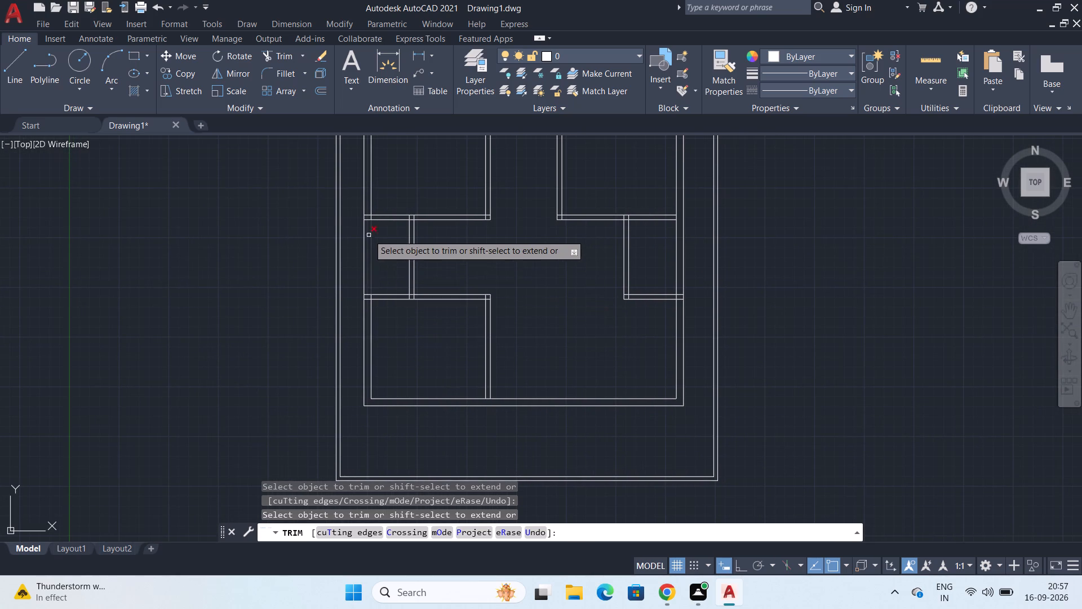
{"action": "scroll", "coordinate": [367, 230], "scroll_direction": "up", "scroll_amount": 2}
{"action": "left_click", "coordinate": [365, 184]}
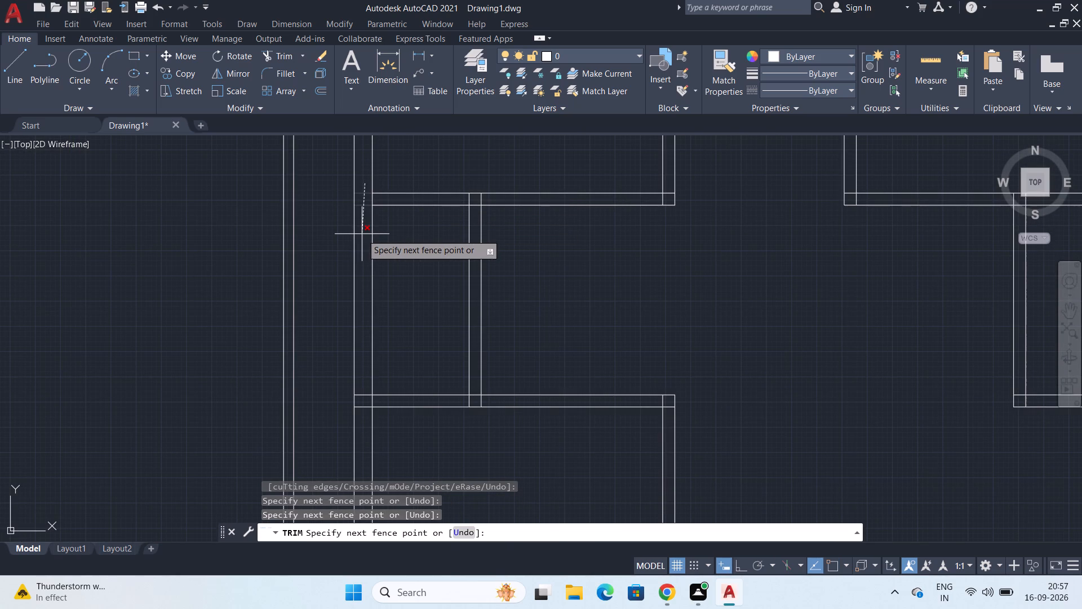
{"action": "left_click", "coordinate": [362, 234]}
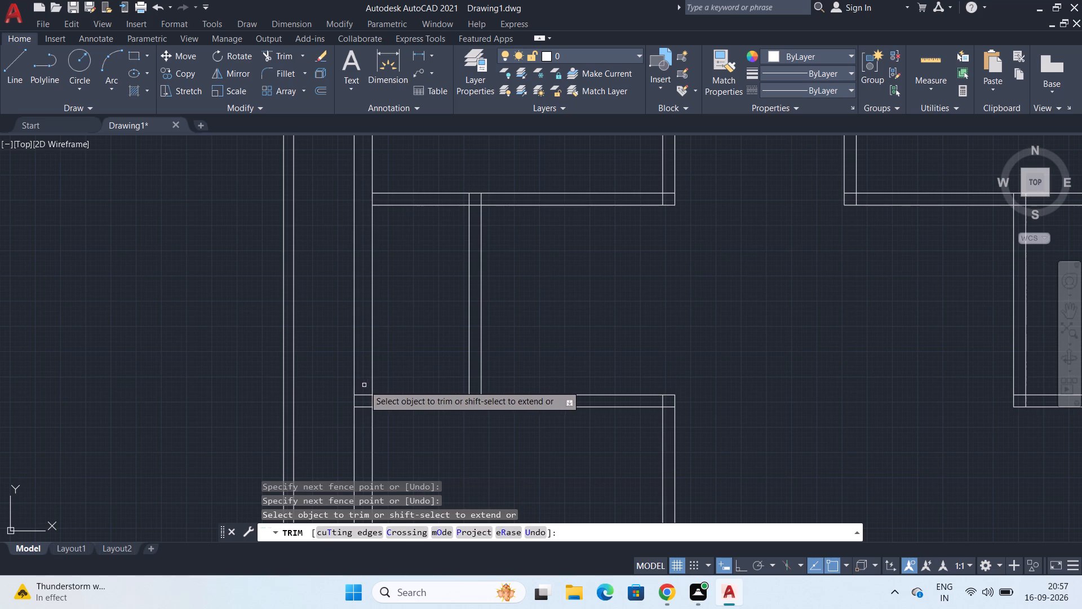
{"action": "left_click", "coordinate": [364, 385]}
{"action": "left_click", "coordinate": [362, 423]}
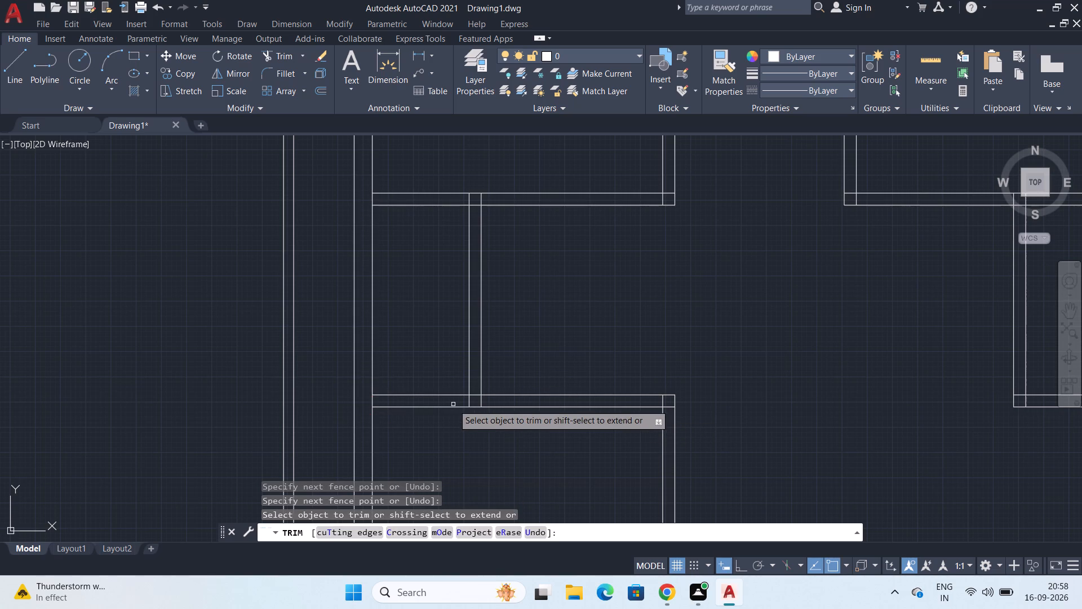
{"action": "left_click", "coordinate": [456, 401]}
{"action": "left_click", "coordinate": [515, 400]}
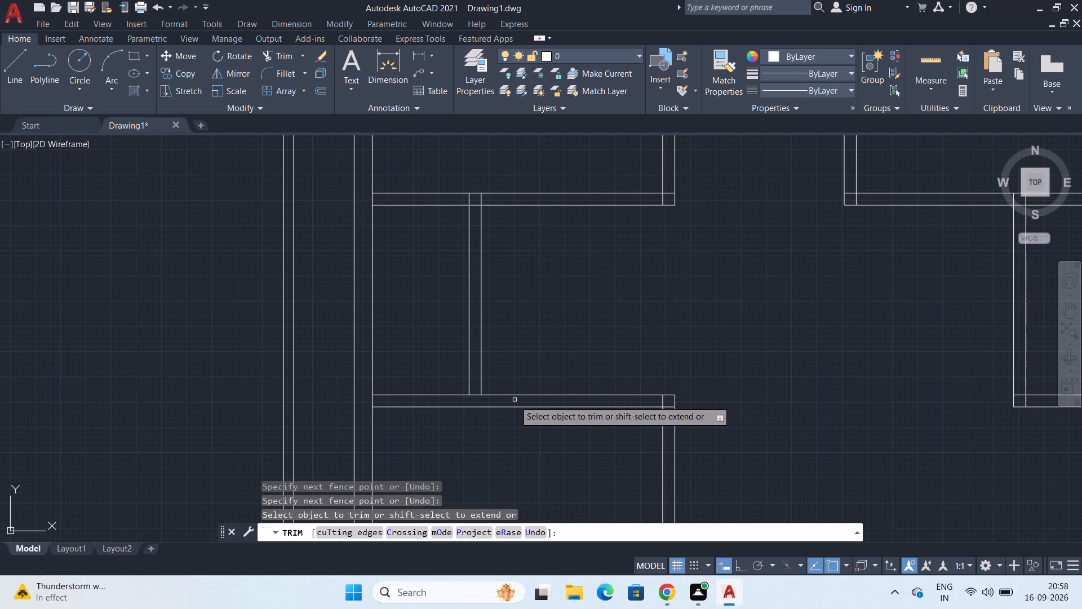
Trim the small left room's vertical partition at the upper partition, and open its T-junctions and the lower partition's junction with the building wall.
{"action": "left_click", "coordinate": [476, 179]}
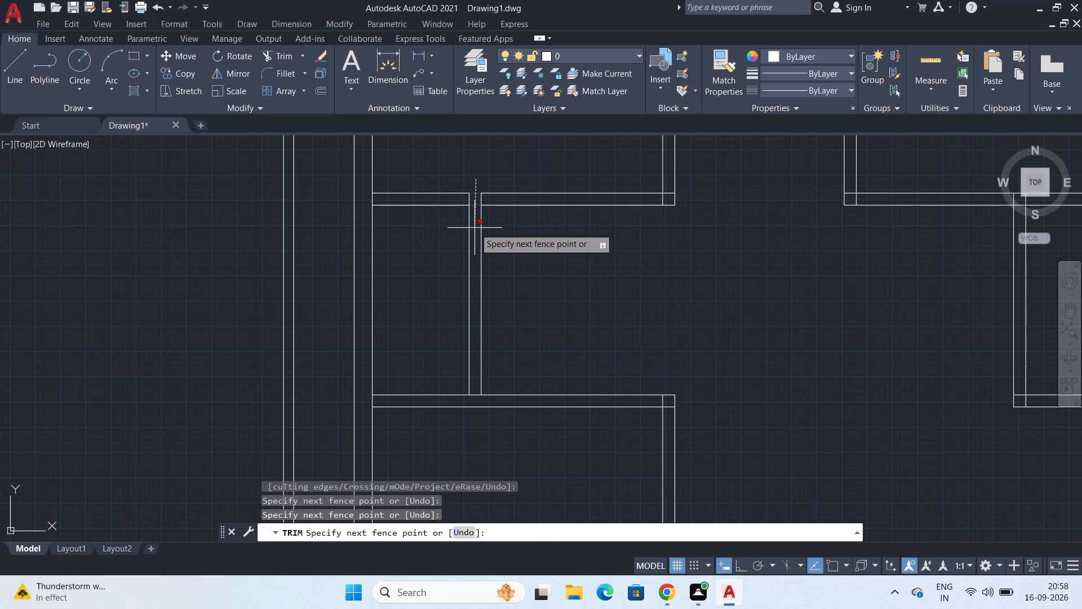
{"action": "key", "text": "space"}
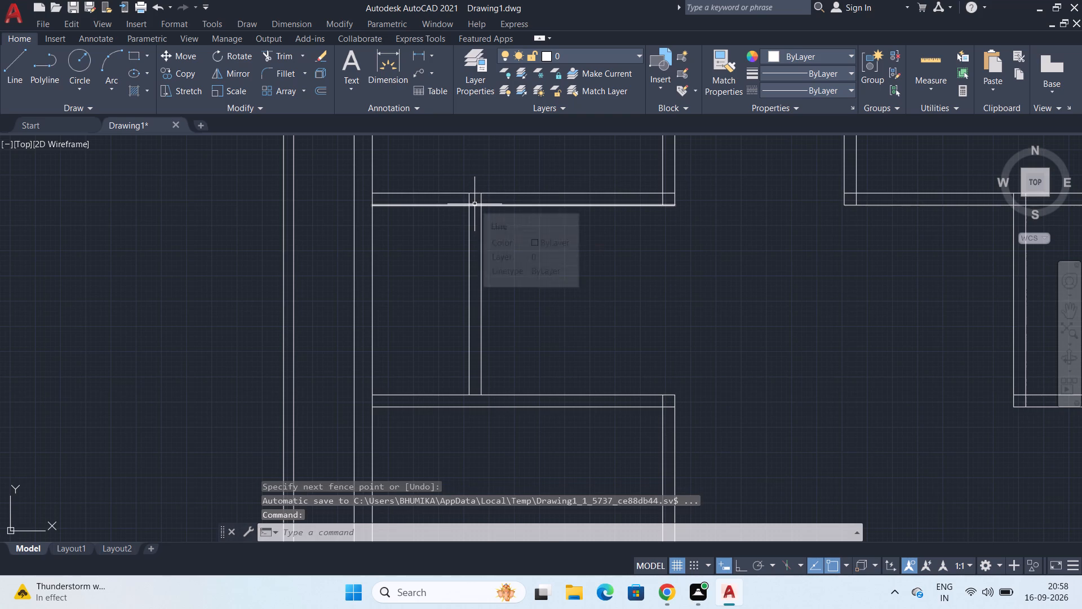
{"action": "key", "text": "t"}
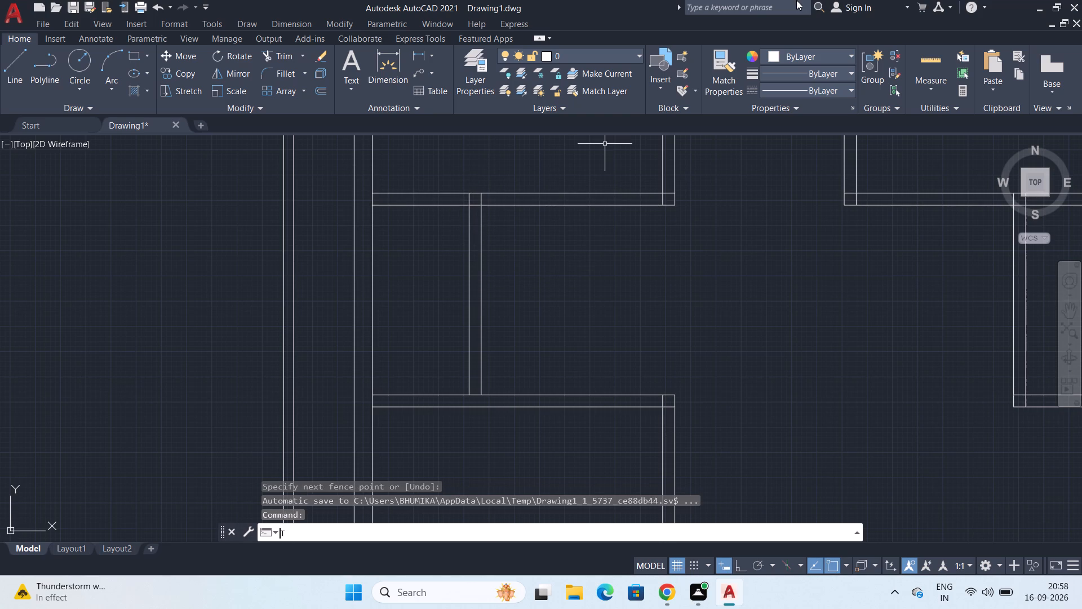
{"action": "key", "text": "r"}
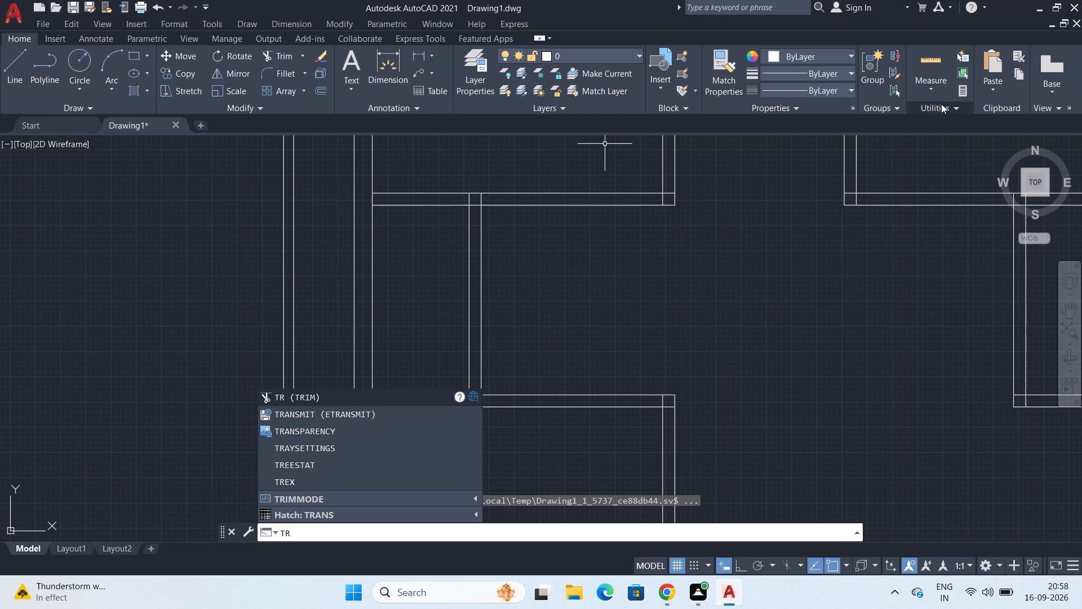
{"action": "key", "text": "Return"}
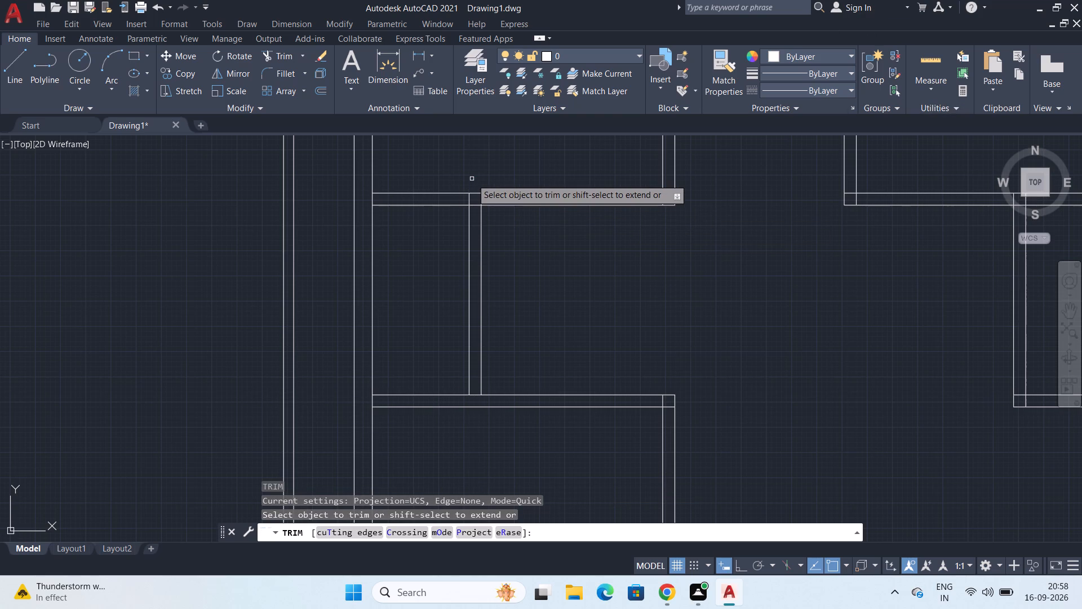
{"action": "left_click", "coordinate": [464, 199]}
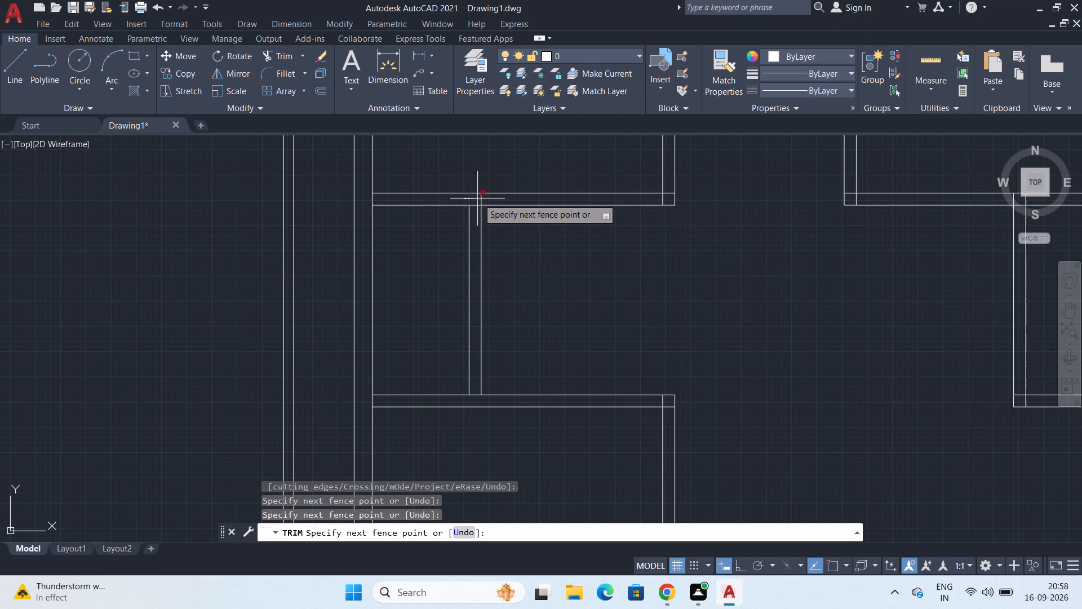
{"action": "left_click", "coordinate": [501, 201]}
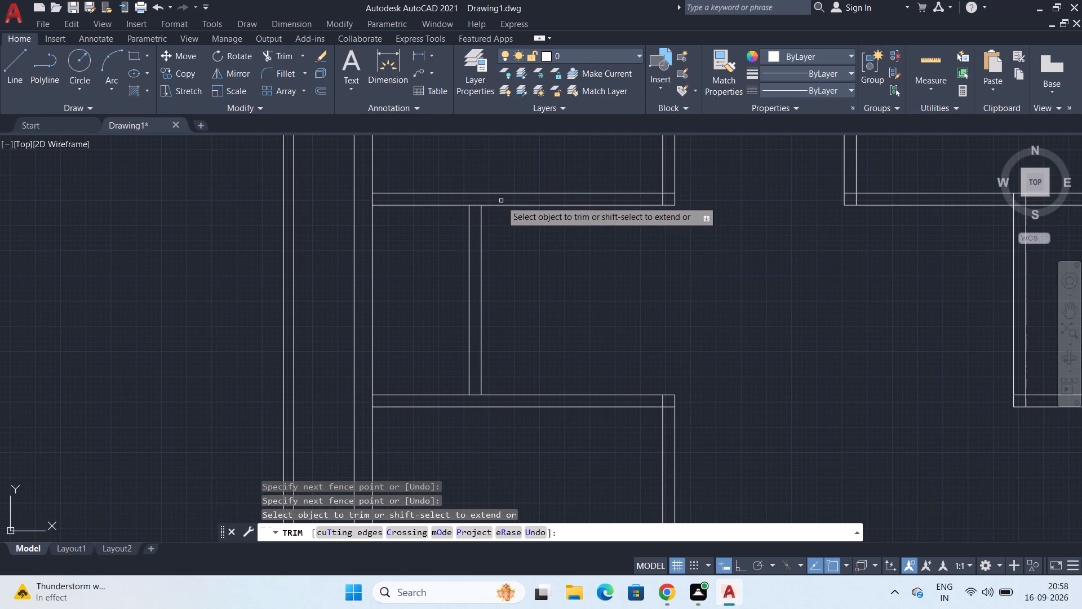
{"action": "left_click", "coordinate": [472, 200]}
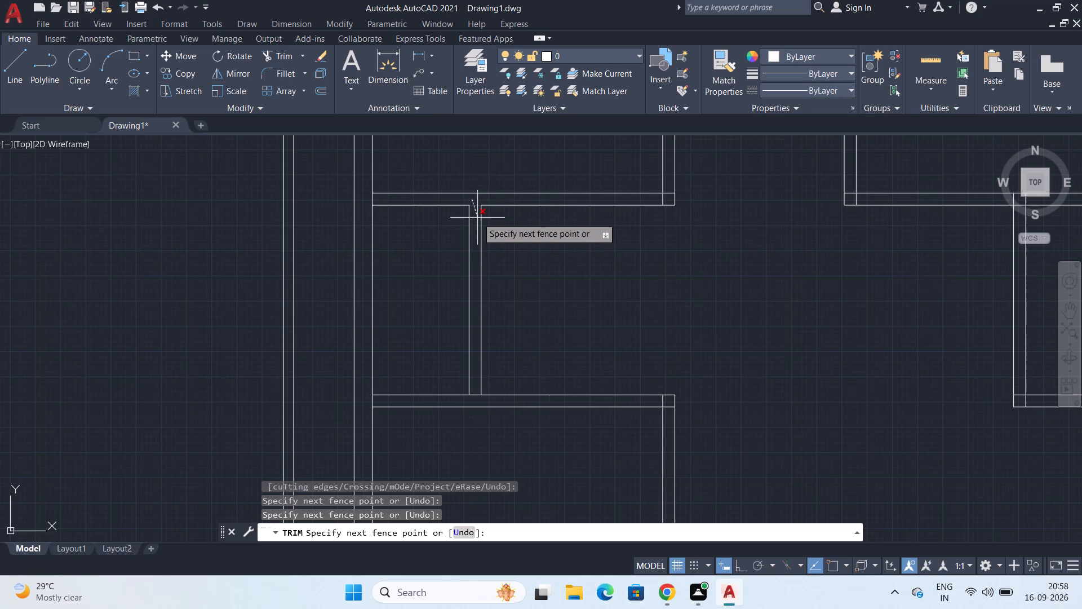
{"action": "left_click", "coordinate": [473, 228]}
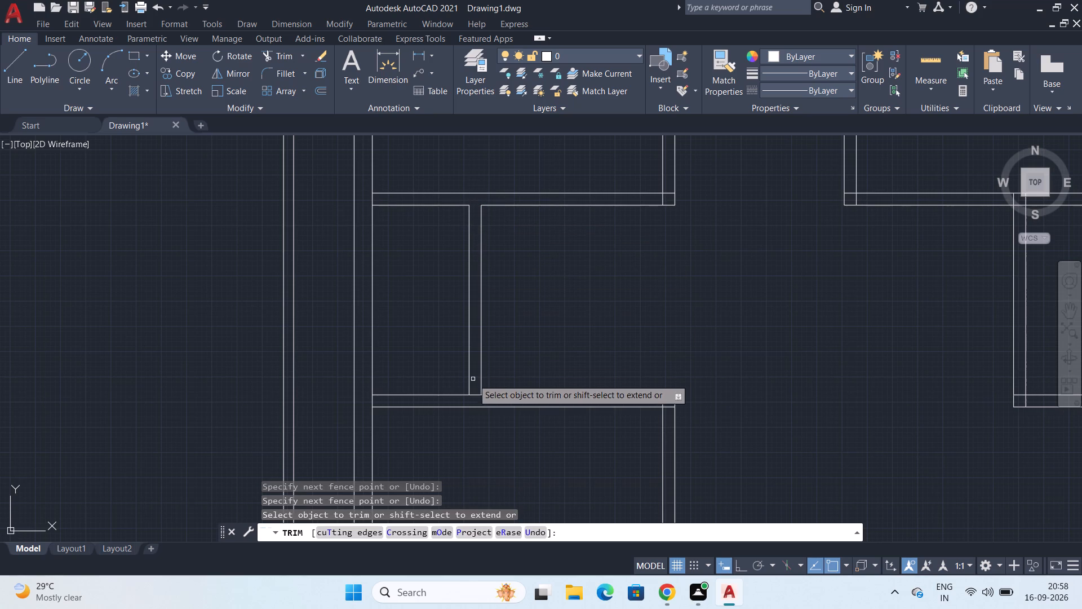
{"action": "left_click", "coordinate": [476, 394]}
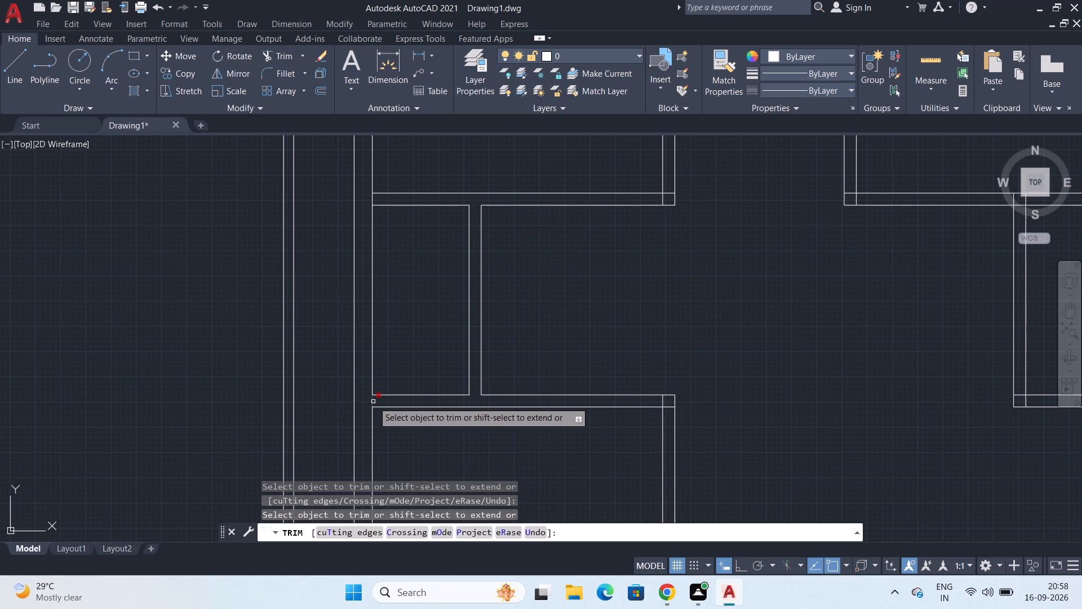
{"action": "left_click", "coordinate": [372, 400]}
Trim the overlapping partition lines at the lower-left room's top-right corner.
{"action": "middle_click_drag", "start_coordinate": [625, 434], "coordinate": [547, 307]}
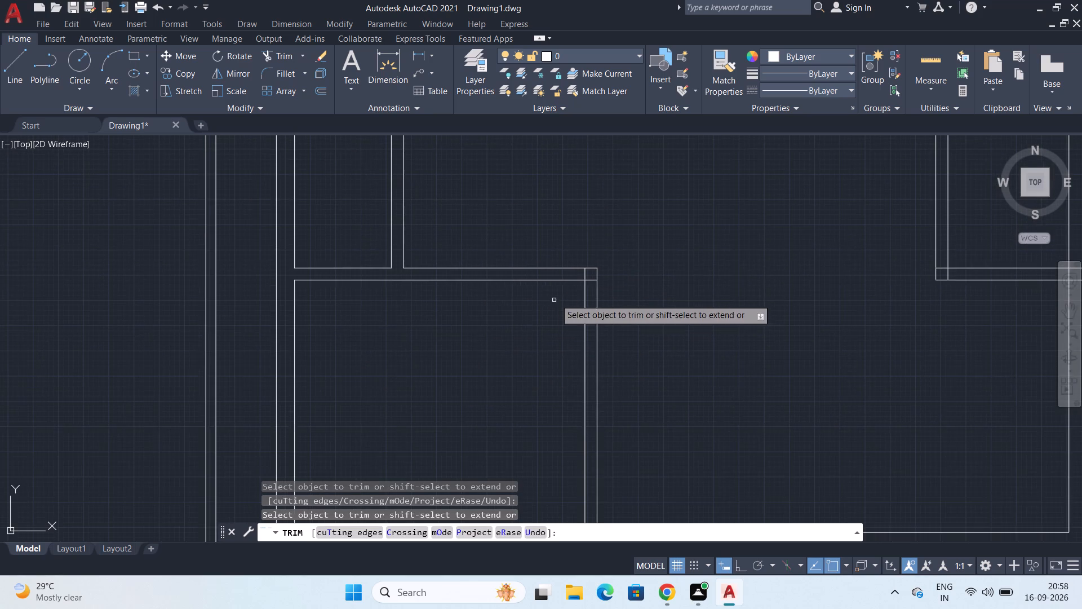
{"action": "scroll", "coordinate": [602, 283], "scroll_direction": "up", "scroll_amount": 1}
{"action": "left_click", "coordinate": [551, 267]}
{"action": "left_click", "coordinate": [578, 273]}
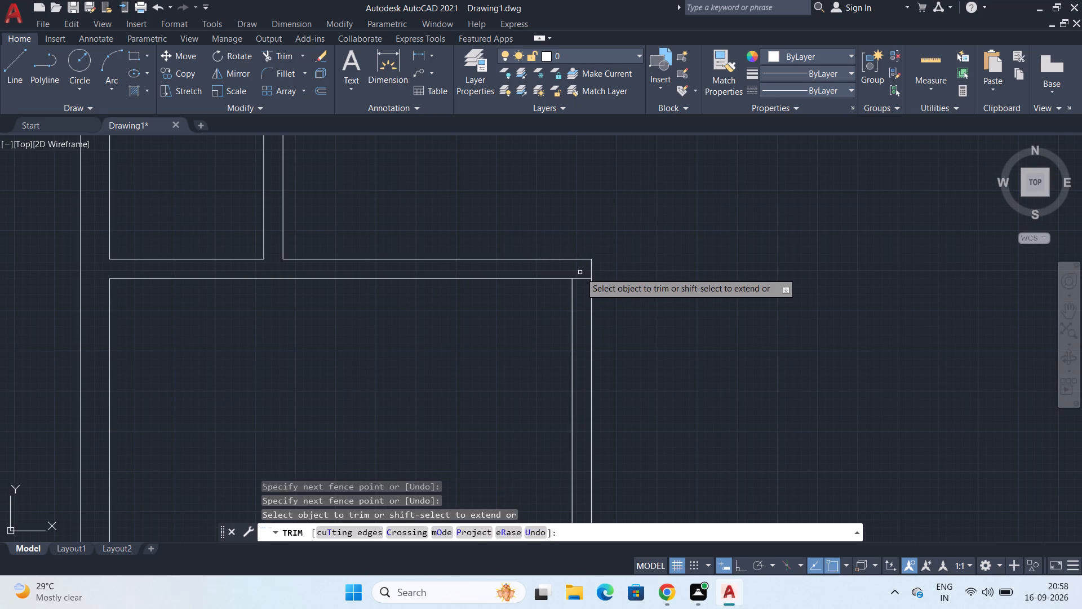
{"action": "left_click", "coordinate": [580, 272]}
{"action": "left_click", "coordinate": [582, 303]}
{"action": "scroll", "coordinate": [672, 360], "scroll_direction": "down", "scroll_amount": 3}
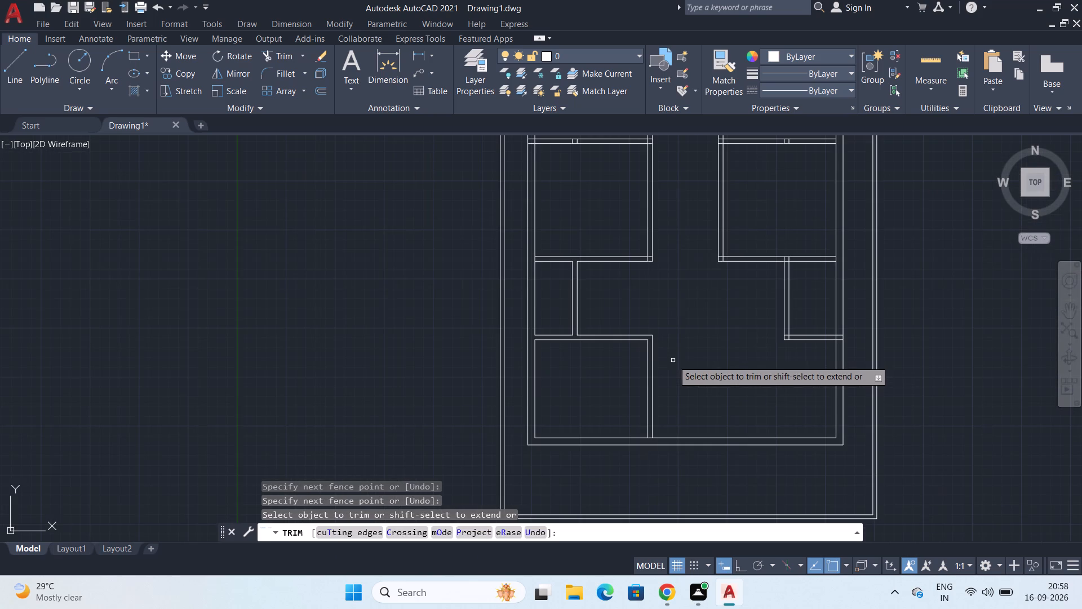
Trim the small right room's lower partition where it meets the right building wall, and clean that room's bottom-left corner.
{"action": "middle_click_drag", "start_coordinate": [673, 360], "coordinate": [531, 345]}
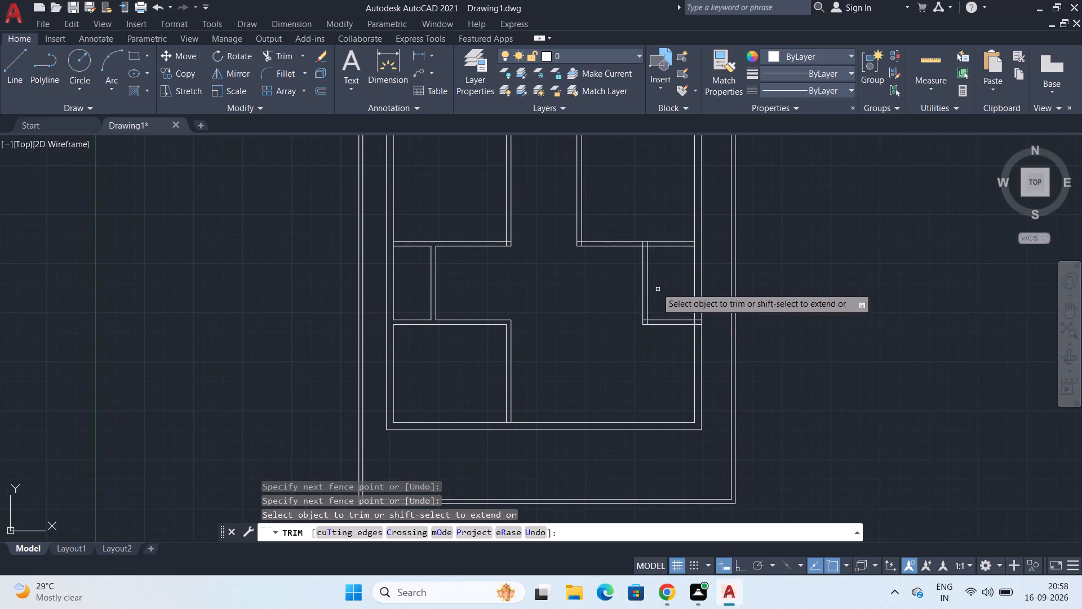
{"action": "scroll", "coordinate": [655, 282], "scroll_direction": "up", "scroll_amount": 2}
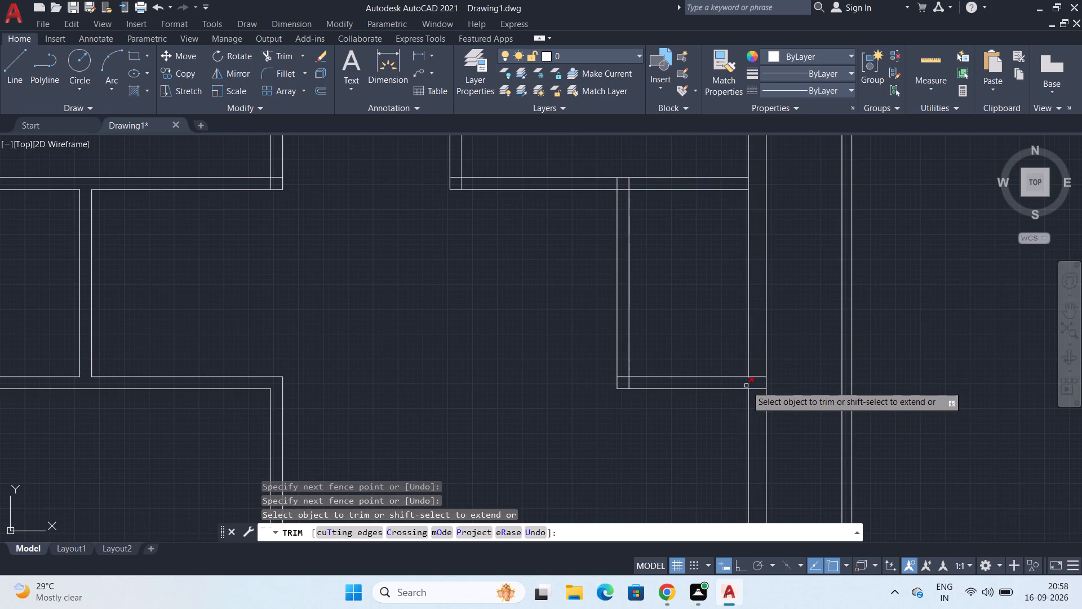
{"action": "left_click", "coordinate": [746, 386]}
{"action": "left_click", "coordinate": [757, 386]}
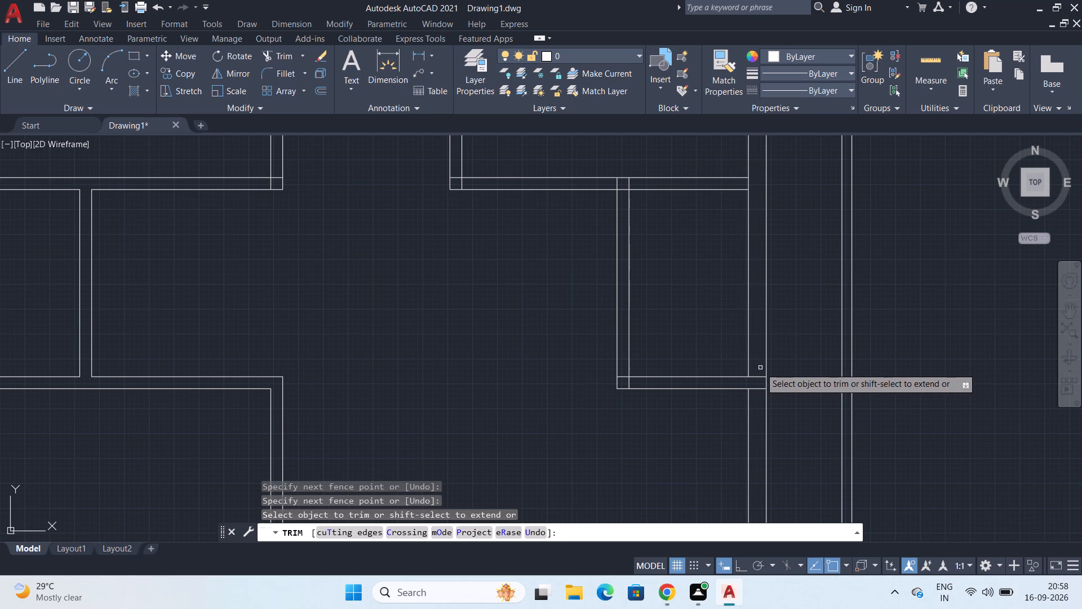
{"action": "left_click", "coordinate": [757, 368]}
{"action": "left_click", "coordinate": [759, 409]}
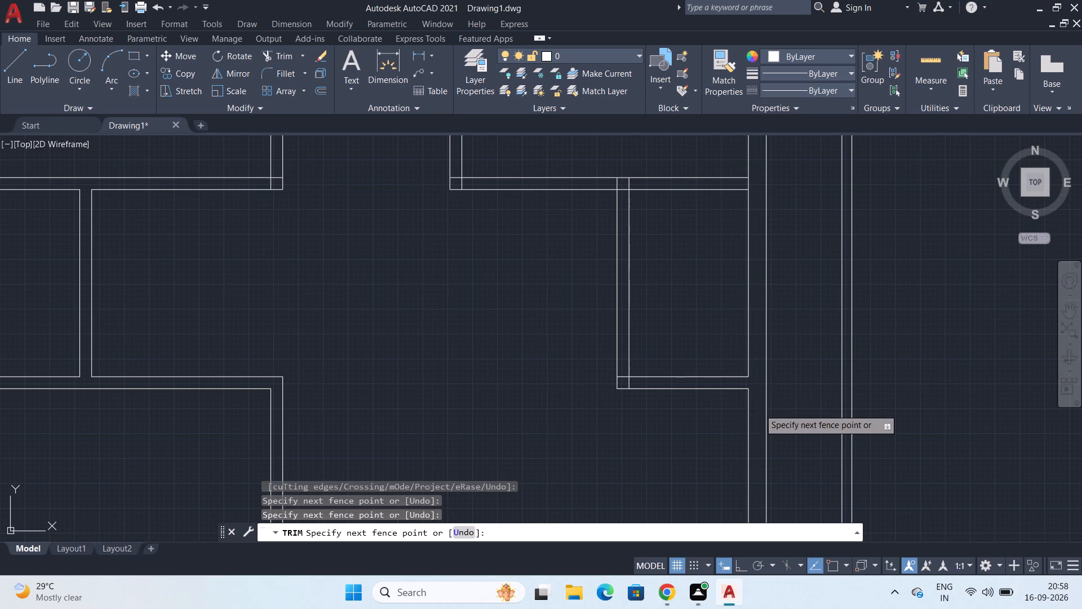
{"action": "scroll", "coordinate": [622, 377], "scroll_direction": "up", "scroll_amount": 1}
{"action": "left_click", "coordinate": [621, 378]}
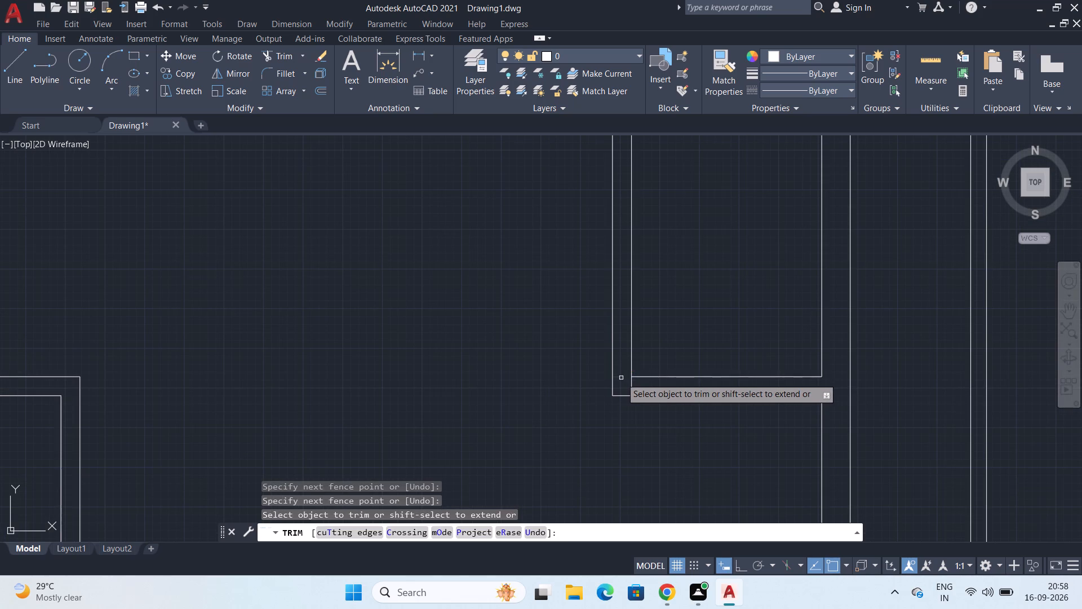
{"action": "left_click", "coordinate": [633, 389]}
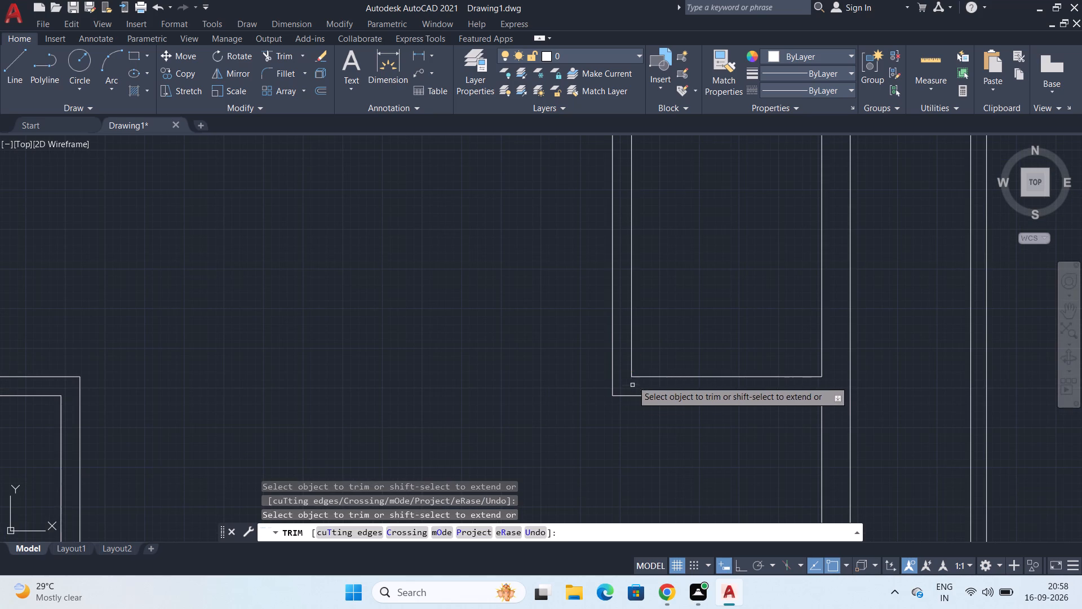
Trim the small right room's vertical partition out of the partition above and clean the bottom-left corner of the room above.
{"action": "scroll", "coordinate": [630, 318], "scroll_direction": "down", "scroll_amount": 1}
{"action": "middle_click_drag", "start_coordinate": [631, 285], "coordinate": [619, 424]}
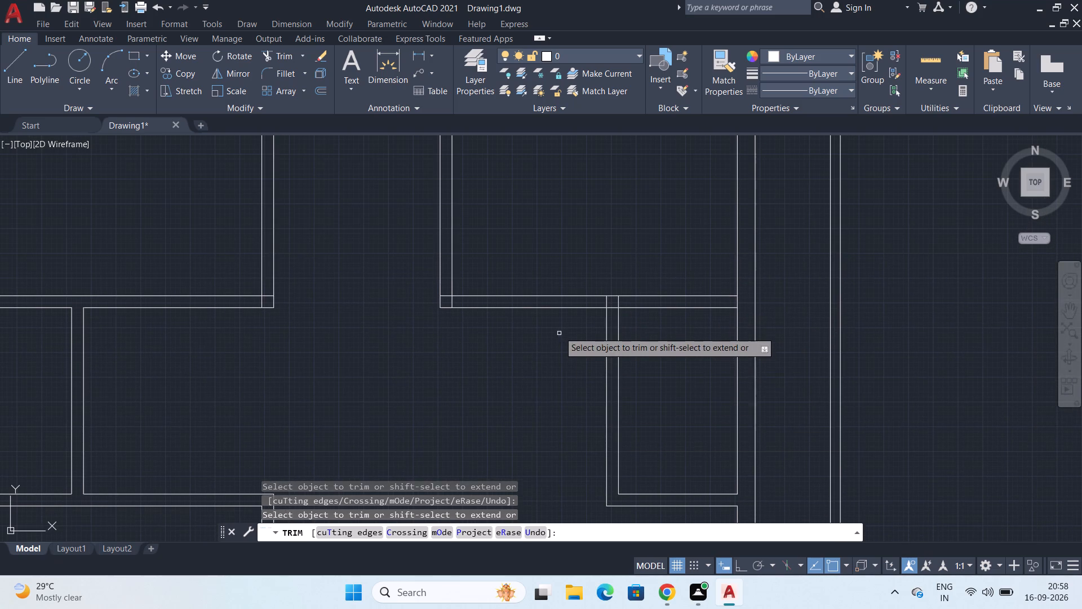
{"action": "left_click", "coordinate": [597, 302]}
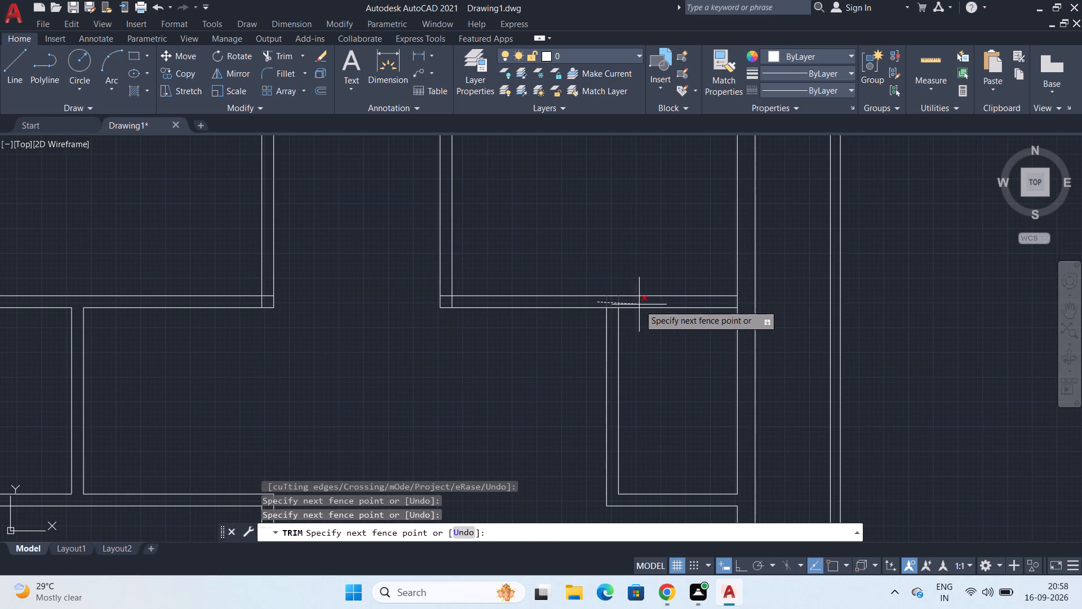
{"action": "left_click", "coordinate": [639, 304]}
{"action": "scroll", "coordinate": [453, 295], "scroll_direction": "up", "scroll_amount": 2}
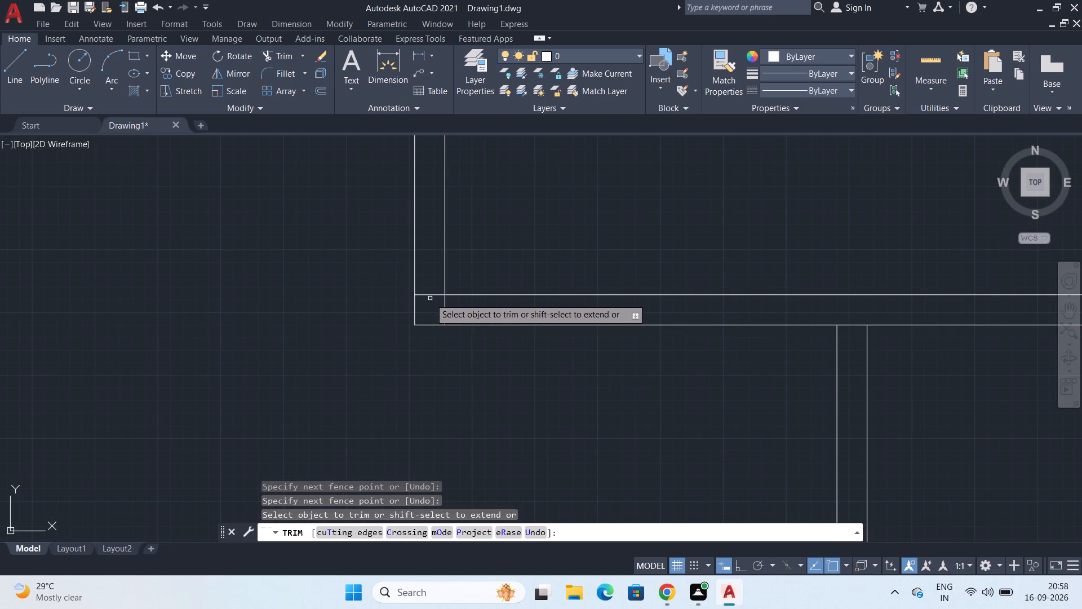
{"action": "left_click", "coordinate": [429, 295]}
{"action": "left_click", "coordinate": [446, 310]}
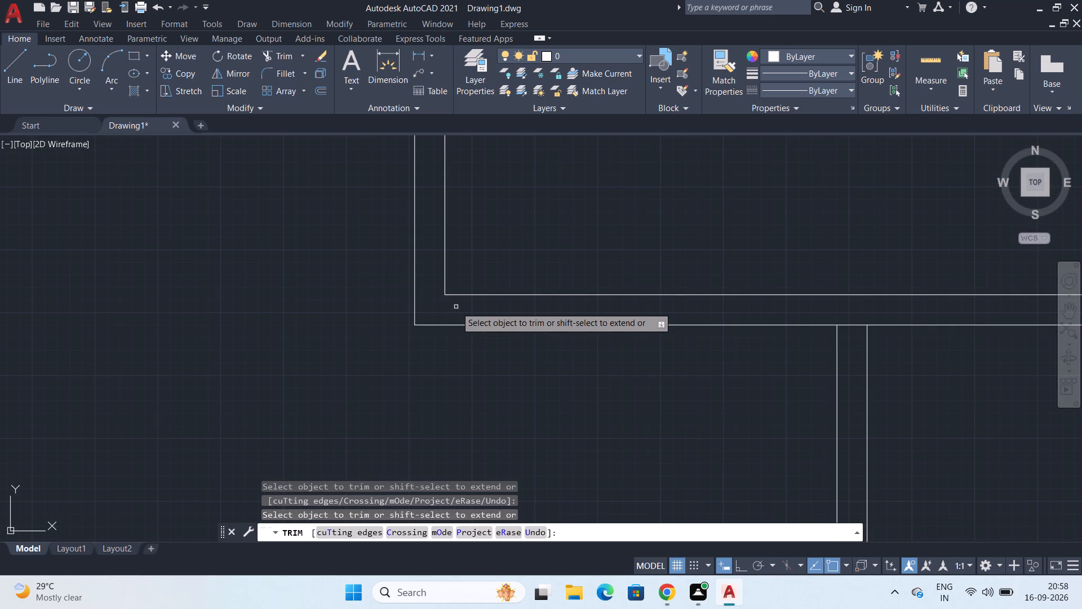
Trim the upper-left horizontal partition at the left building wall, remove its leftover crossing pieces, and clear its junction with the hall partition.
{"action": "scroll", "coordinate": [456, 307], "scroll_direction": "down", "scroll_amount": 5}
{"action": "scroll", "coordinate": [374, 246], "scroll_direction": "up", "scroll_amount": 2}
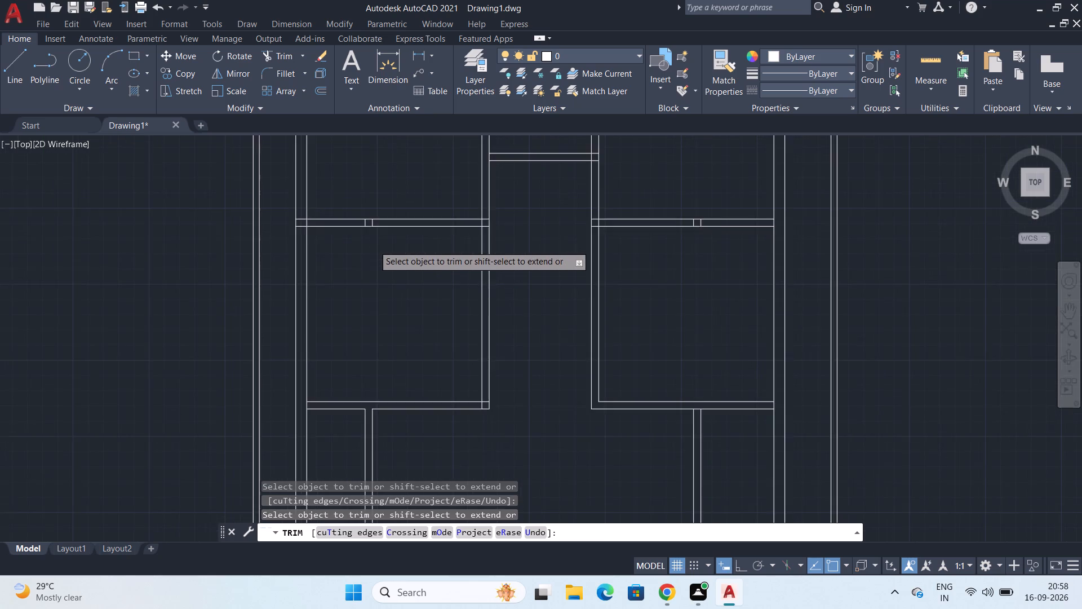
{"action": "scroll", "coordinate": [374, 245], "scroll_direction": "up", "scroll_amount": 1}
{"action": "middle_click_drag", "start_coordinate": [374, 245], "coordinate": [341, 319]}
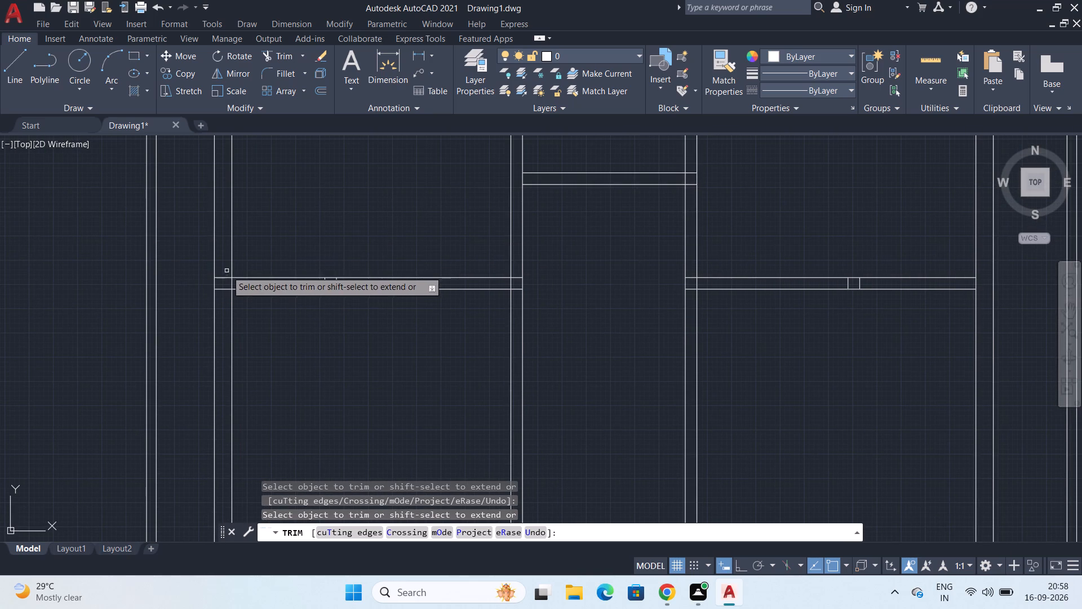
{"action": "left_click", "coordinate": [227, 268]}
{"action": "left_click", "coordinate": [221, 308]}
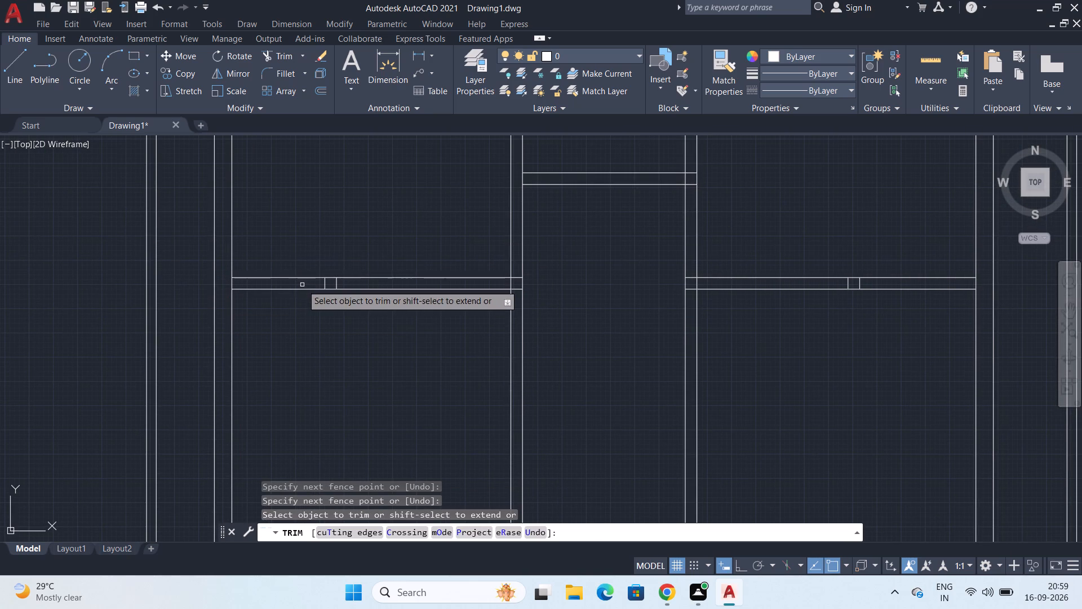
{"action": "left_click", "coordinate": [302, 284]}
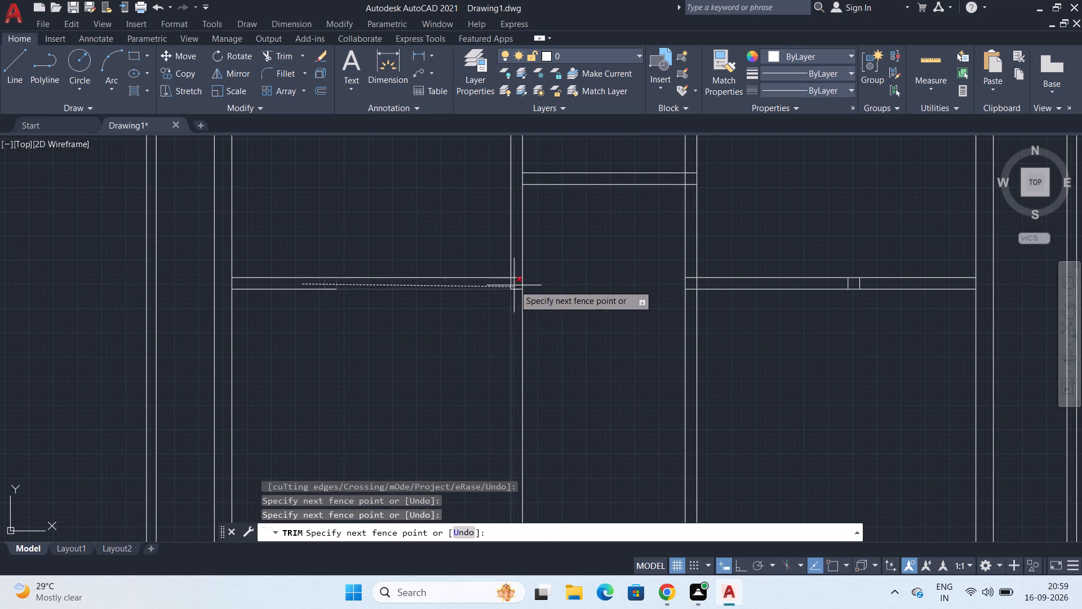
{"action": "left_click", "coordinate": [515, 283]}
{"action": "left_click", "coordinate": [515, 266]}
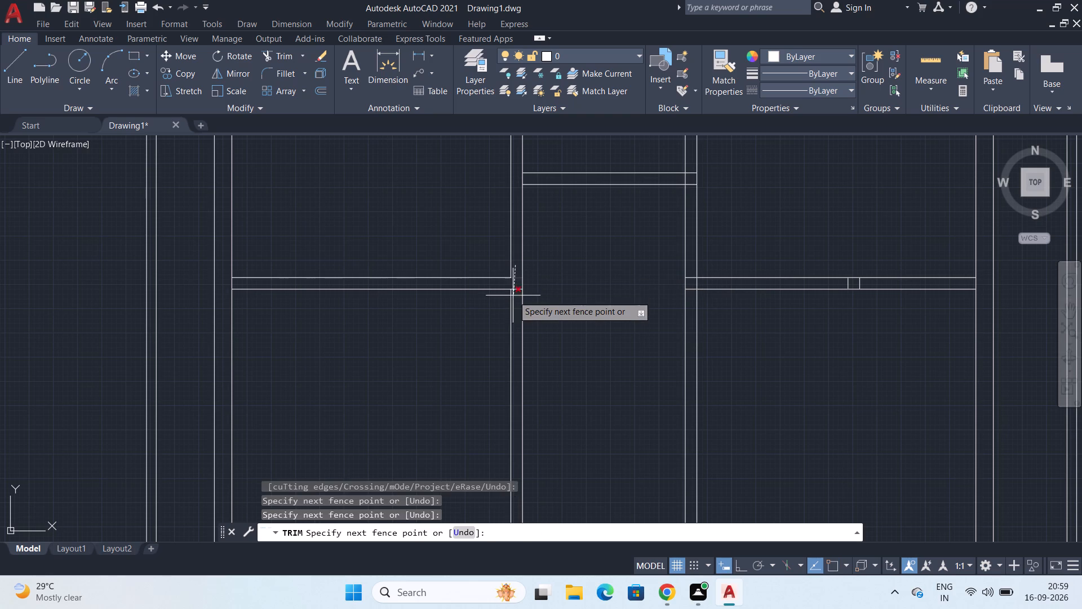
{"action": "left_click", "coordinate": [516, 303]}
Clear the right-hand horizontal partition's junction with the hall partition, remove its leftover crossing pieces, and trim it at the right building wall.
{"action": "left_click", "coordinate": [689, 268]}
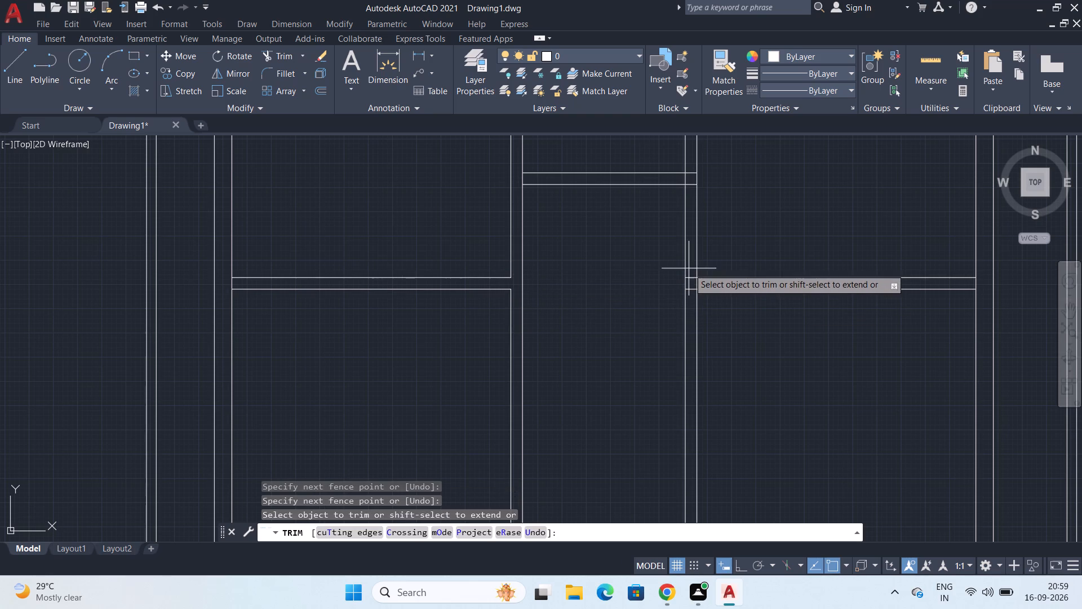
{"action": "left_click", "coordinate": [690, 321]}
{"action": "middle_click_drag", "start_coordinate": [790, 298], "coordinate": [673, 302]}
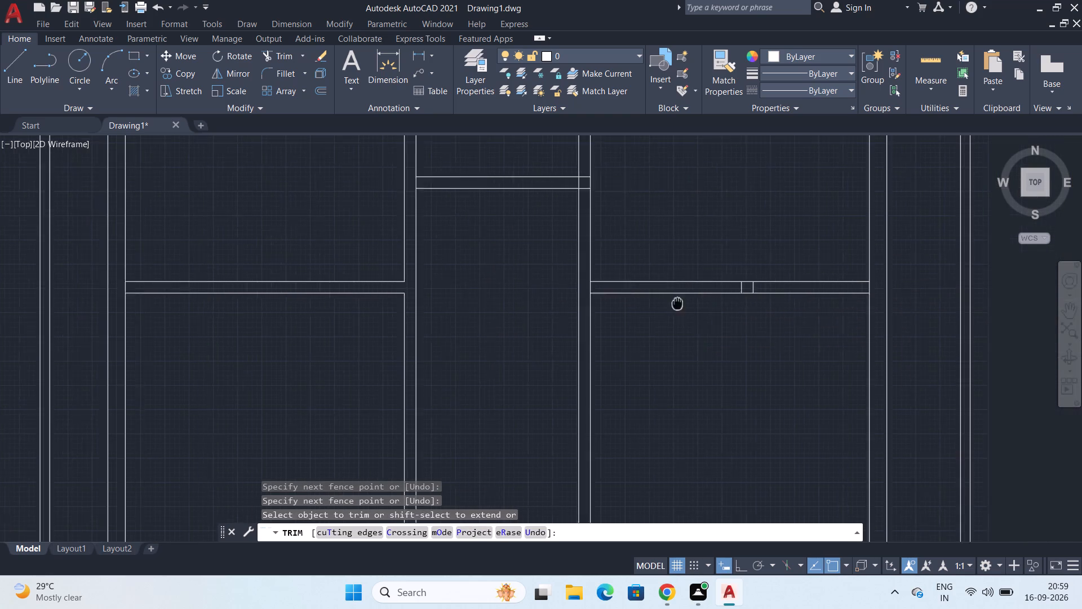
{"action": "middle_click_drag", "start_coordinate": [673, 302], "coordinate": [657, 302]}
{"action": "left_click", "coordinate": [560, 288]}
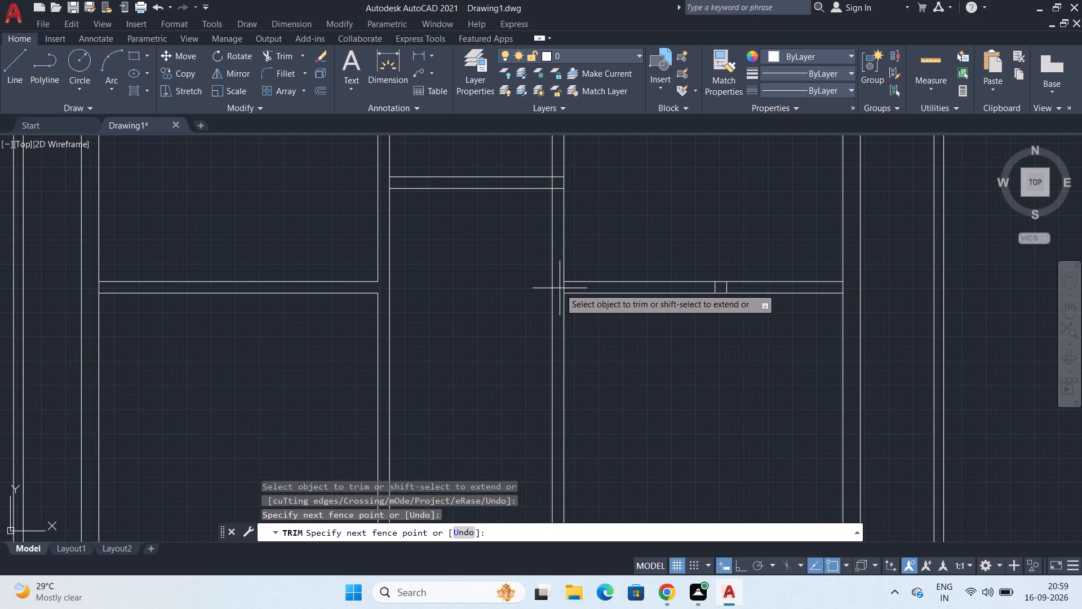
{"action": "left_click", "coordinate": [852, 288]}
Trim both hall partitions' junctions with the top building wall, and clear the small central rooms' partitions out of the right hall partition.
{"action": "middle_click_drag", "start_coordinate": [548, 234], "coordinate": [549, 235]}
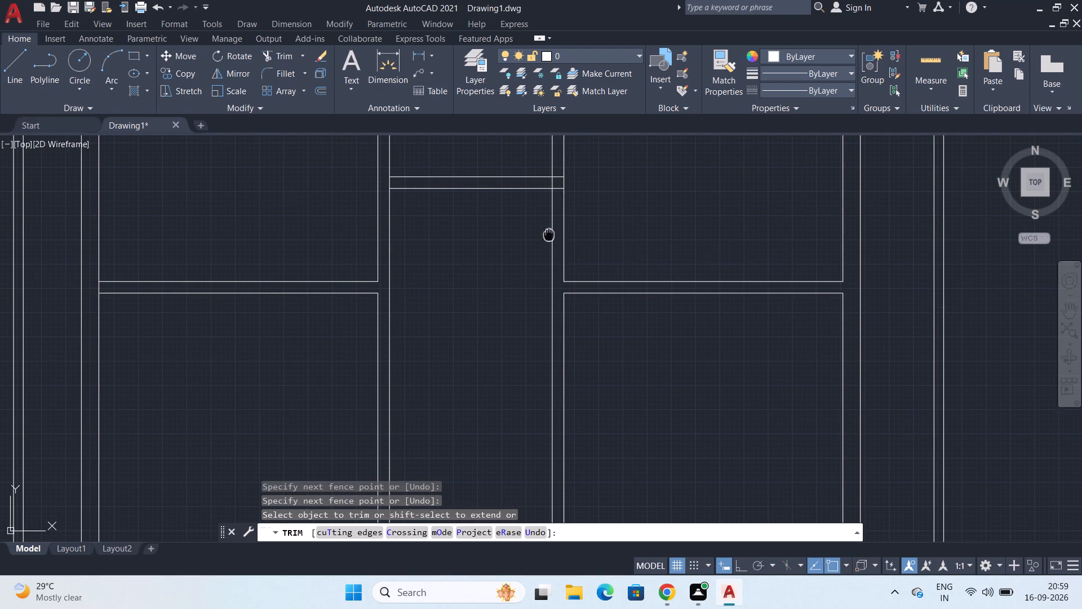
{"action": "middle_click_drag", "start_coordinate": [549, 235], "coordinate": [534, 336]}
{"action": "middle_click_drag", "start_coordinate": [549, 215], "coordinate": [555, 241]}
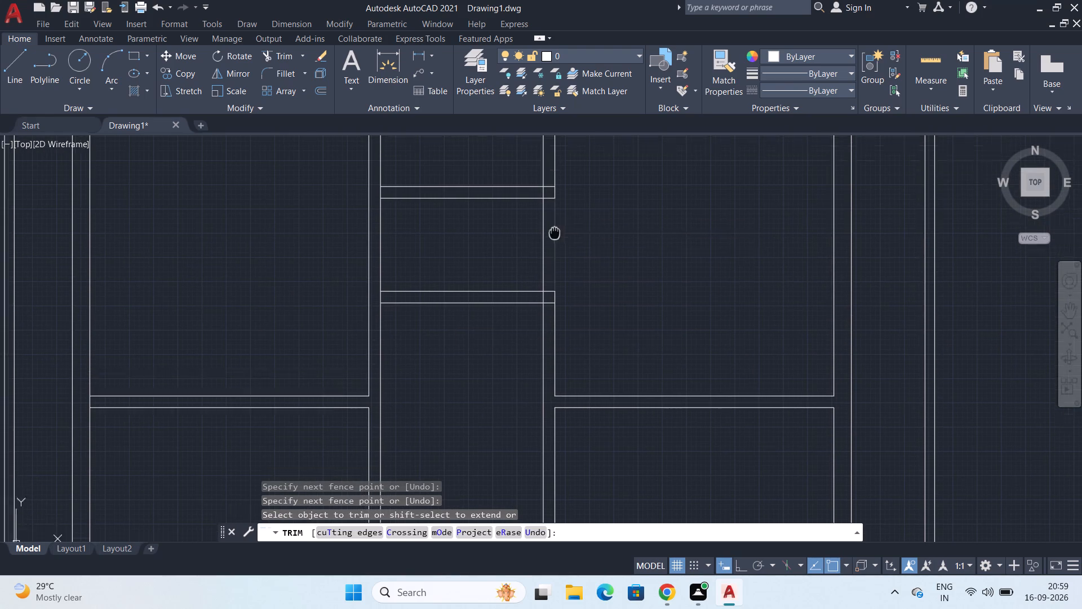
{"action": "middle_click_drag", "start_coordinate": [555, 241], "coordinate": [551, 302]}
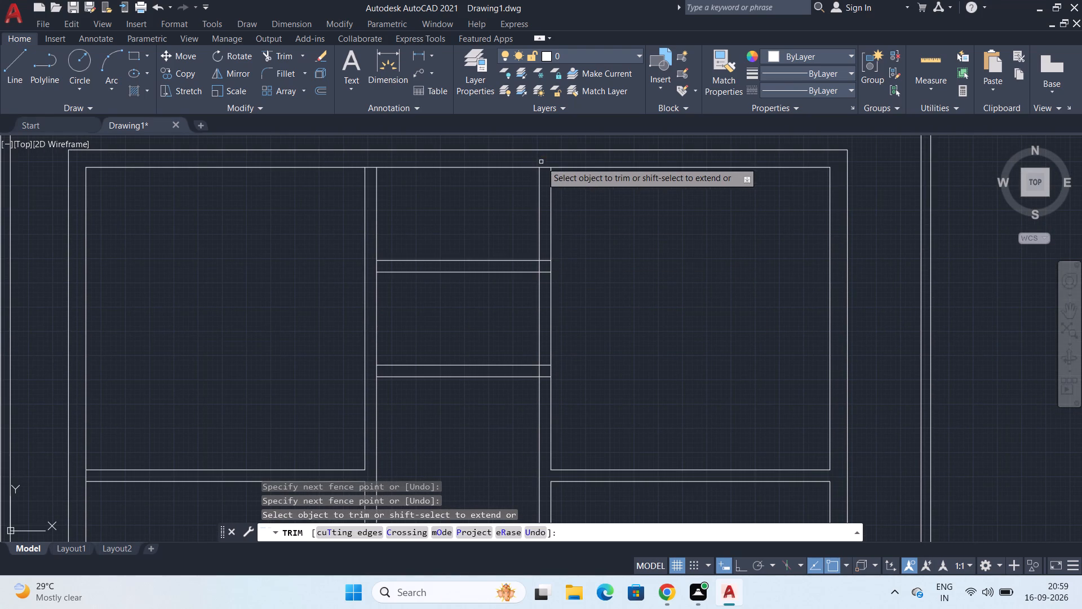
{"action": "left_click", "coordinate": [543, 161]}
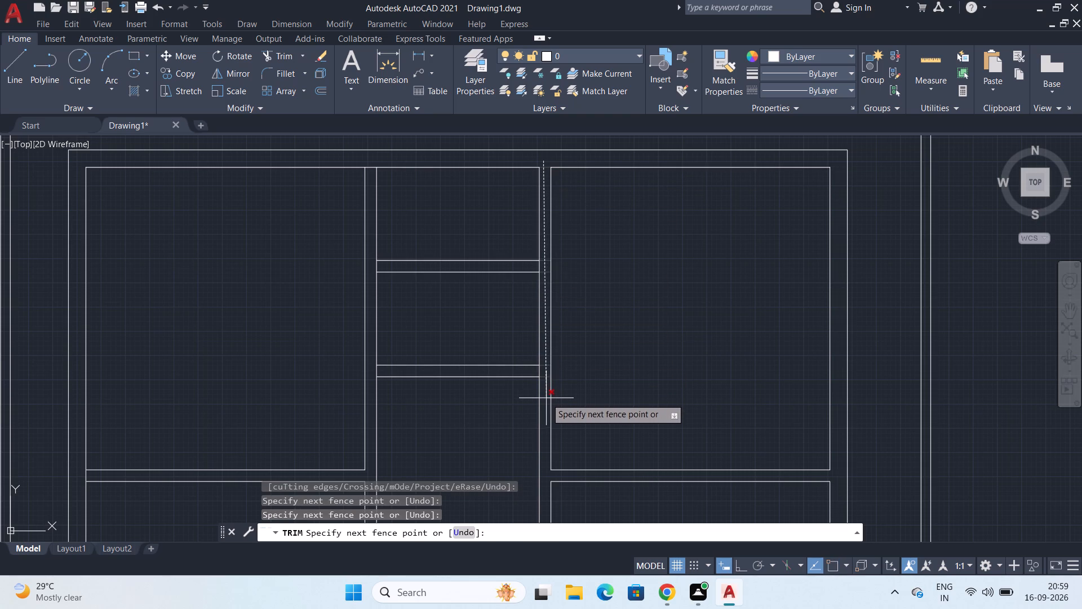
{"action": "left_click", "coordinate": [546, 399]}
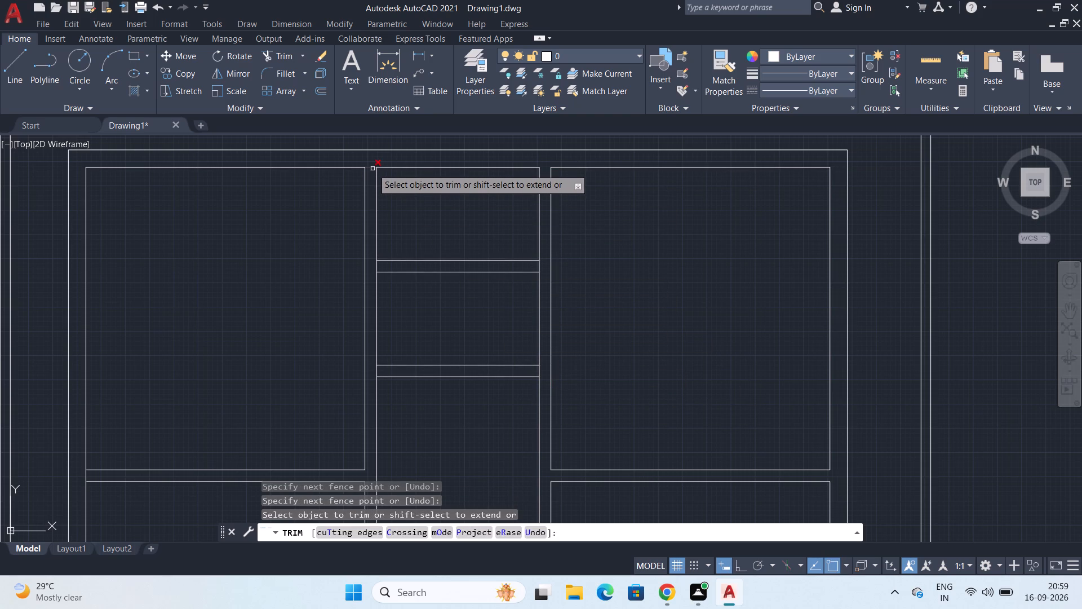
{"action": "left_click", "coordinate": [372, 169]}
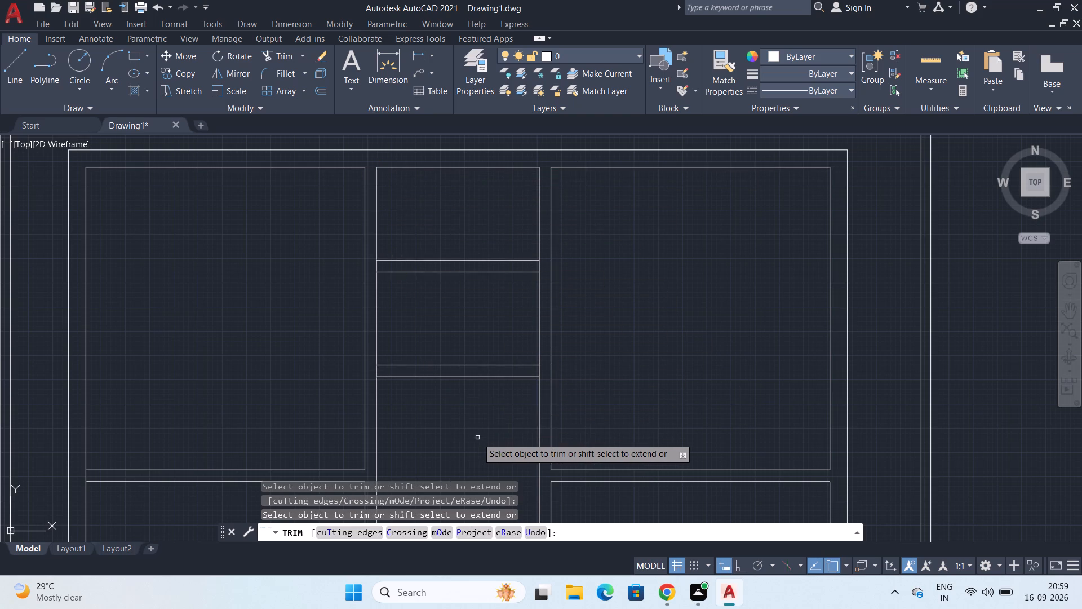
Trim the overlapping partition lines at the bottom-right corner of the left room below the upper-left room, beside the hall.
{"action": "scroll", "coordinate": [477, 438], "scroll_direction": "down", "scroll_amount": 1}
{"action": "middle_click_drag", "start_coordinate": [478, 438], "coordinate": [499, 276]}
{"action": "scroll", "coordinate": [476, 190], "scroll_direction": "up", "scroll_amount": 2}
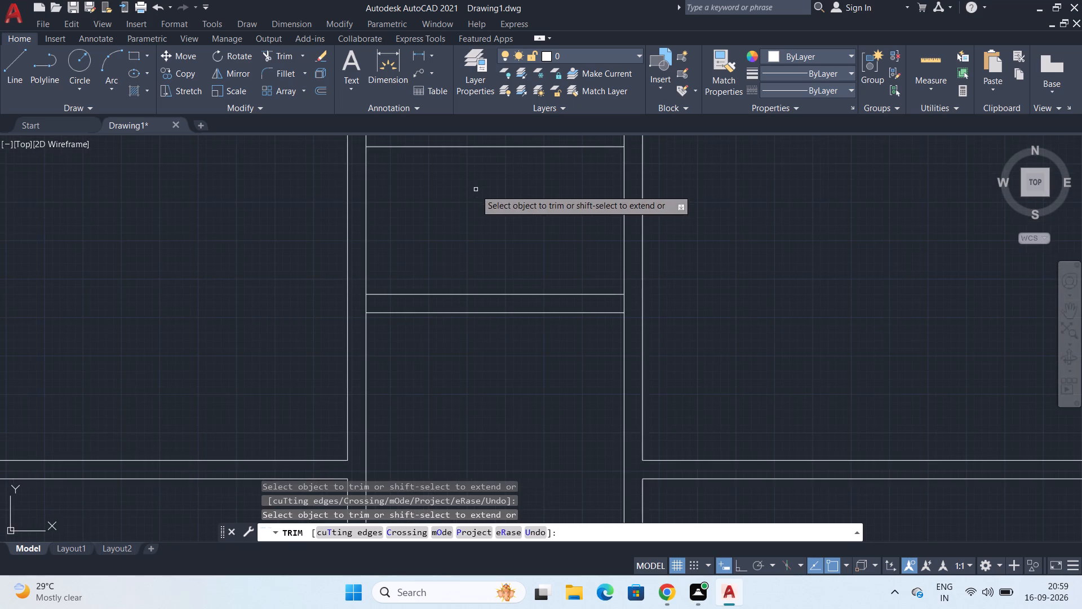
{"action": "middle_click_drag", "start_coordinate": [476, 189], "coordinate": [441, 318]}
{"action": "scroll", "coordinate": [441, 318], "scroll_direction": "down", "scroll_amount": 2}
{"action": "middle_click_drag", "start_coordinate": [446, 332], "coordinate": [441, 238]}
{"action": "scroll", "coordinate": [485, 350], "scroll_direction": "down", "scroll_amount": 1}
{"action": "middle_click_drag", "start_coordinate": [504, 385], "coordinate": [536, 219]}
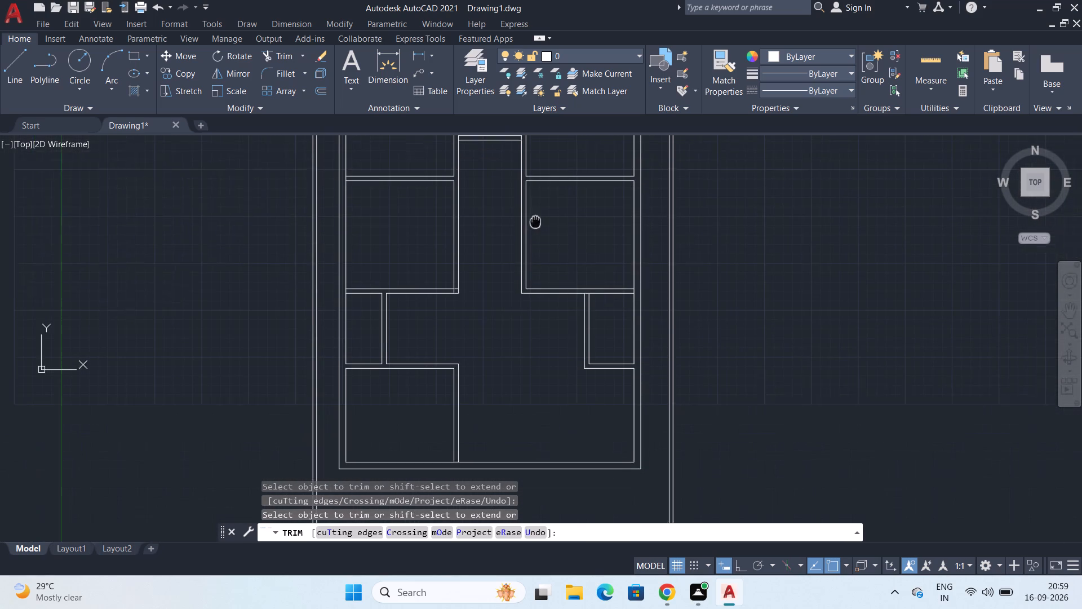
{"action": "middle_click_drag", "start_coordinate": [536, 219], "coordinate": [536, 219]}
{"action": "scroll", "coordinate": [432, 286], "scroll_direction": "up", "scroll_amount": 4}
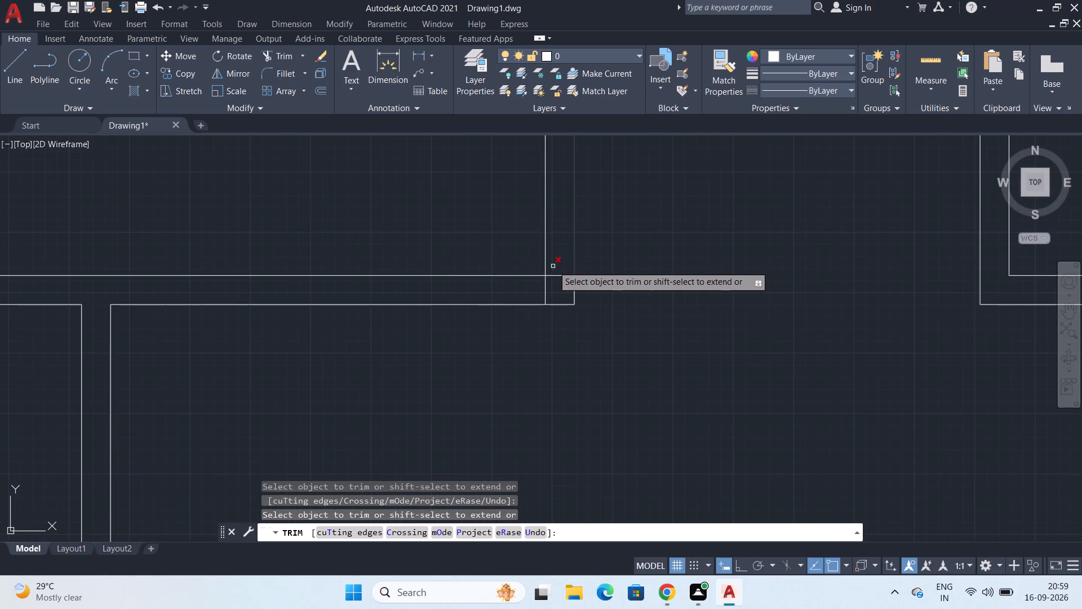
{"action": "left_click", "coordinate": [564, 258]}
{"action": "left_click", "coordinate": [561, 292]}
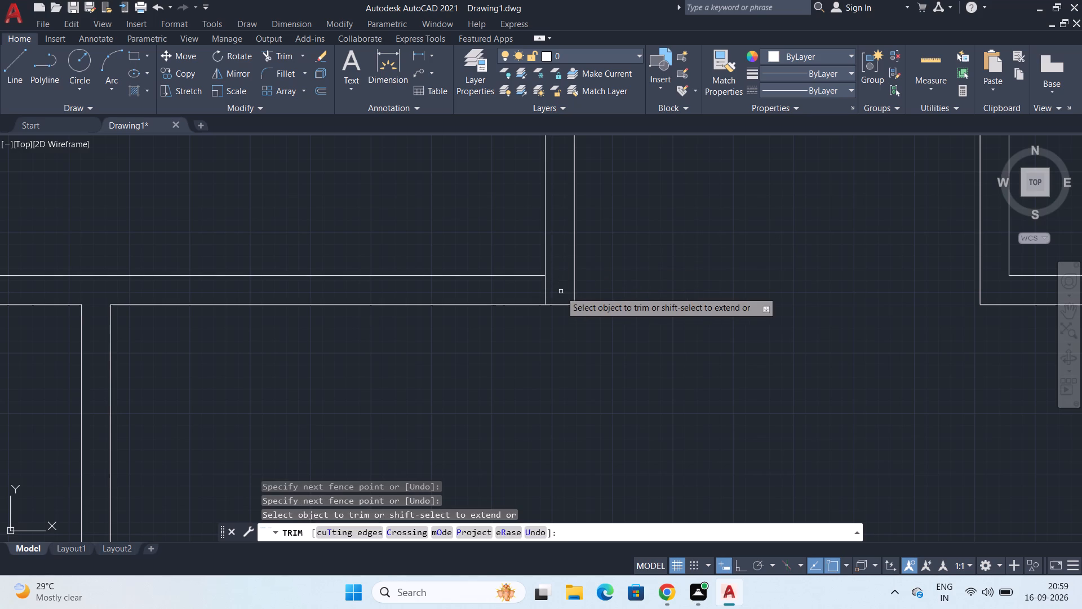
{"action": "left_click", "coordinate": [561, 292]}
{"action": "left_click", "coordinate": [527, 292]}
{"action": "left_click", "coordinate": [556, 292]}
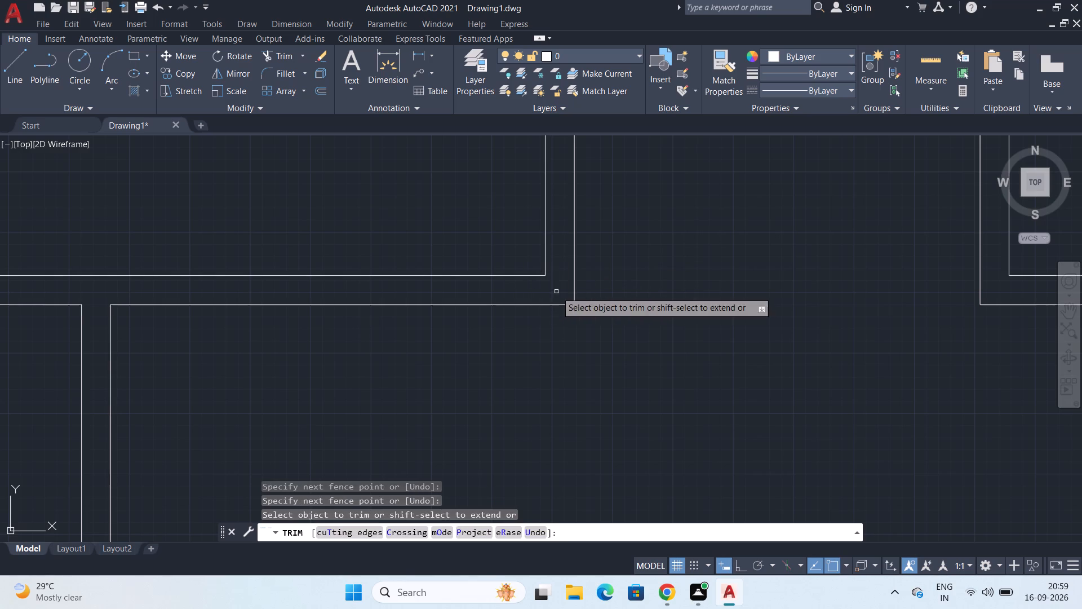
{"action": "scroll", "coordinate": [587, 323], "scroll_direction": "down", "scroll_amount": 5}
{"action": "middle_click_drag", "start_coordinate": [588, 325], "coordinate": [560, 322]}
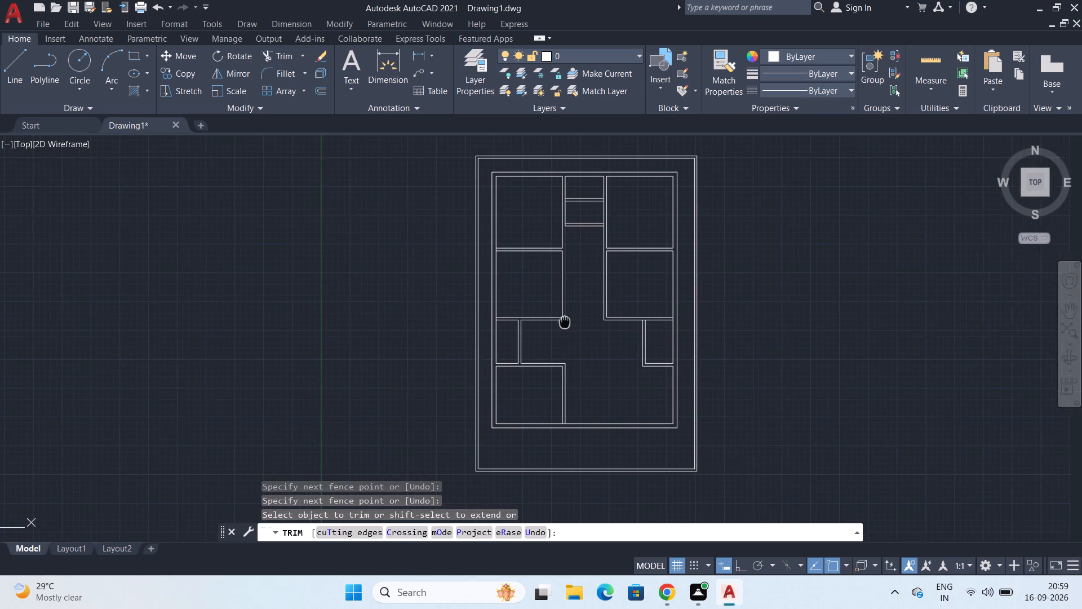
{"action": "middle_click_drag", "start_coordinate": [560, 322], "coordinate": [493, 332]}
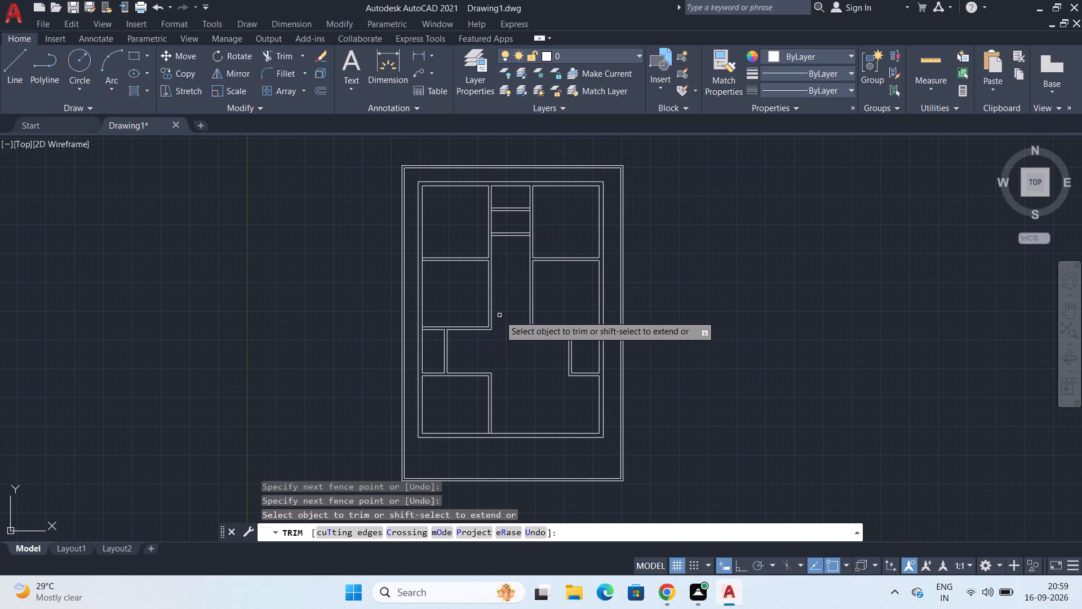
{"action": "key", "text": "space"}
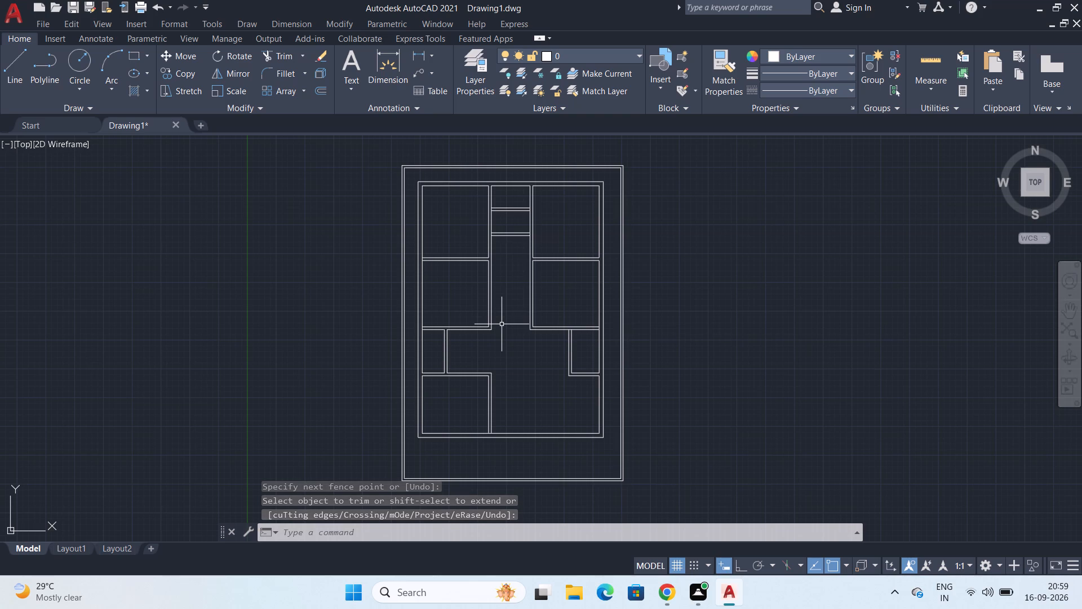
Draw a short line across the left hall partition beside the top small central room, just above that room's lower partition.
{"action": "key", "text": "l"}
{"action": "key", "text": "Return"}
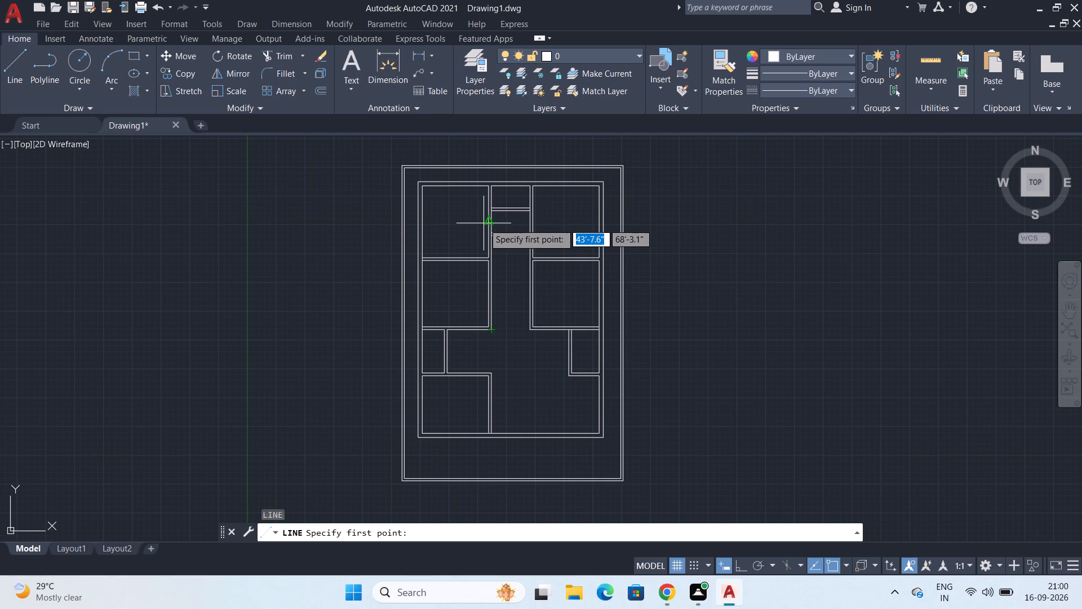
{"action": "scroll", "coordinate": [500, 201], "scroll_direction": "up", "scroll_amount": 1}
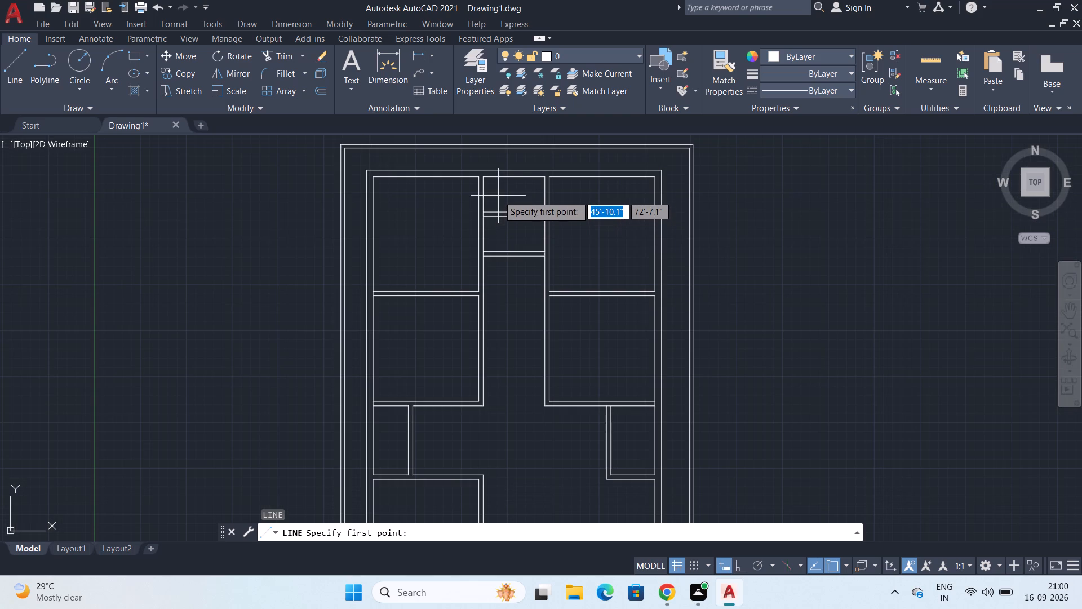
{"action": "middle_click_drag", "start_coordinate": [503, 263], "coordinate": [385, 290]}
{"action": "scroll", "coordinate": [353, 221], "scroll_direction": "up", "scroll_amount": 3}
{"action": "middle_click_drag", "start_coordinate": [379, 236], "coordinate": [356, 276]}
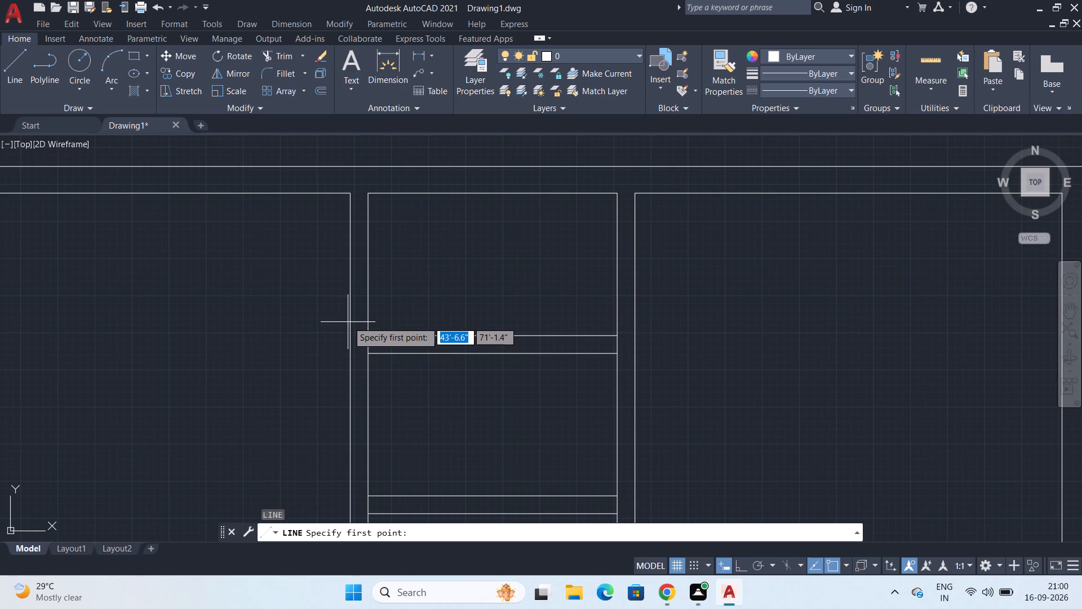
{"action": "left_click", "coordinate": [349, 319]}
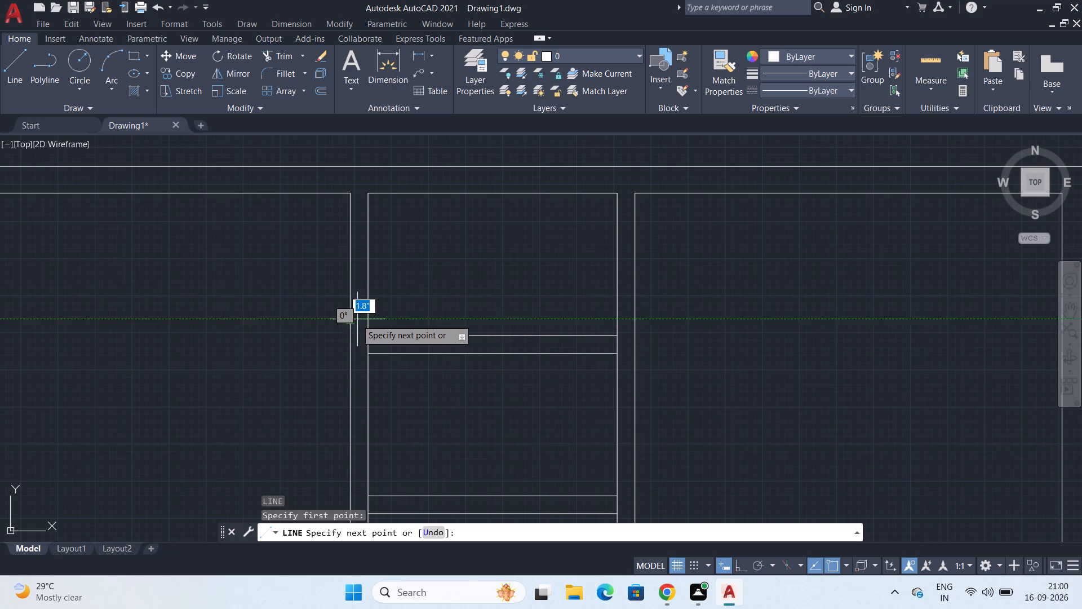
{"action": "left_click", "coordinate": [370, 319]}
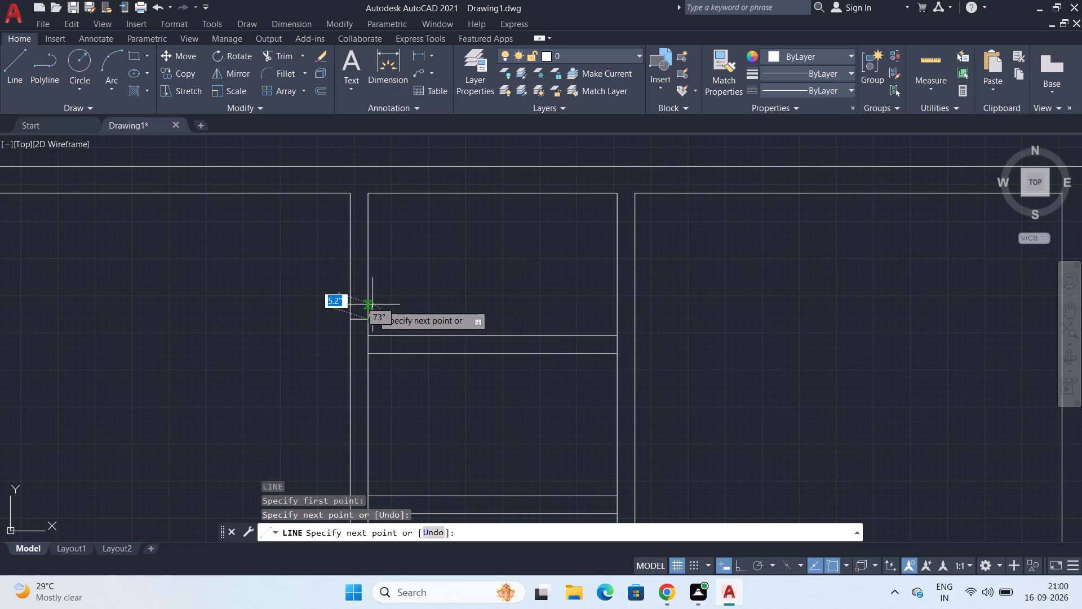
{"action": "key", "text": "Escape"}
Offset the short line across the left hall partition 2' upward to mark an opening into the top small central room.
{"action": "type", "text": "OFF"}
{"action": "key", "text": "Return"}
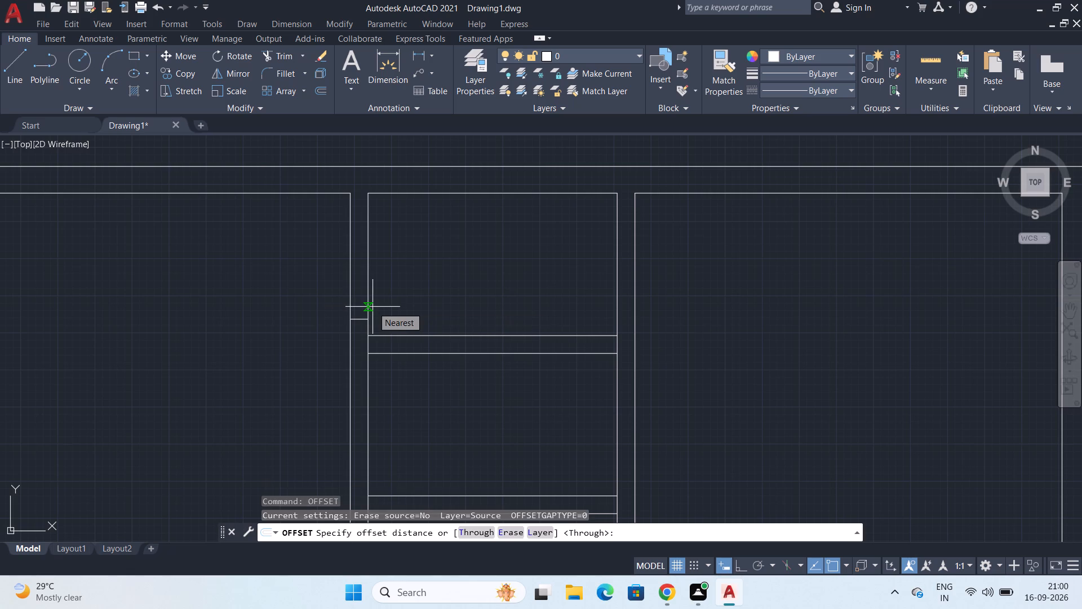
{"action": "key", "text": "2"}
{"action": "key", "text": "apostrophe"}
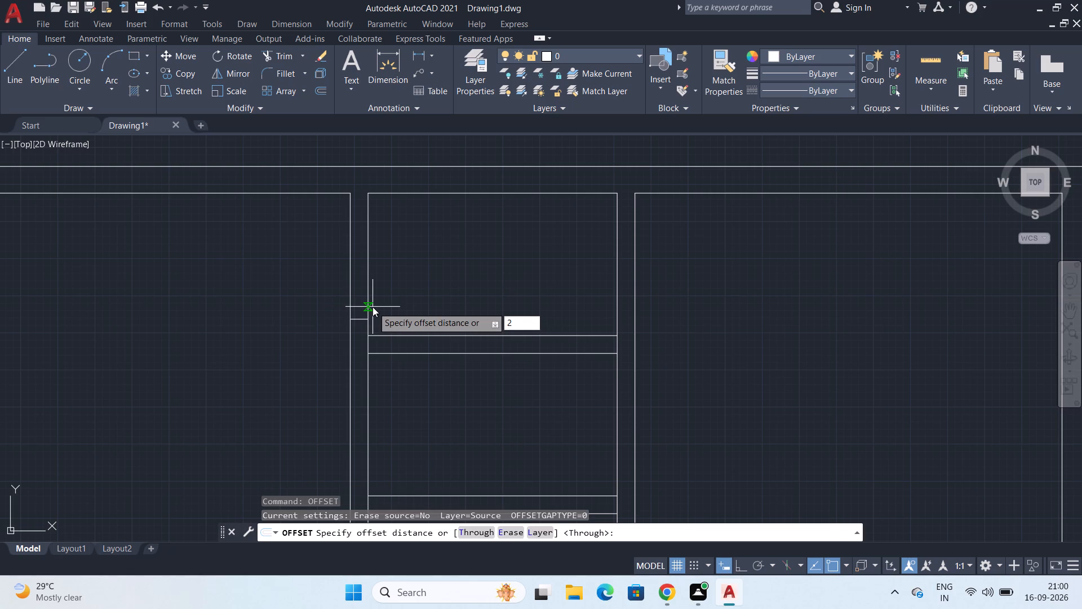
{"action": "key", "text": "Return"}
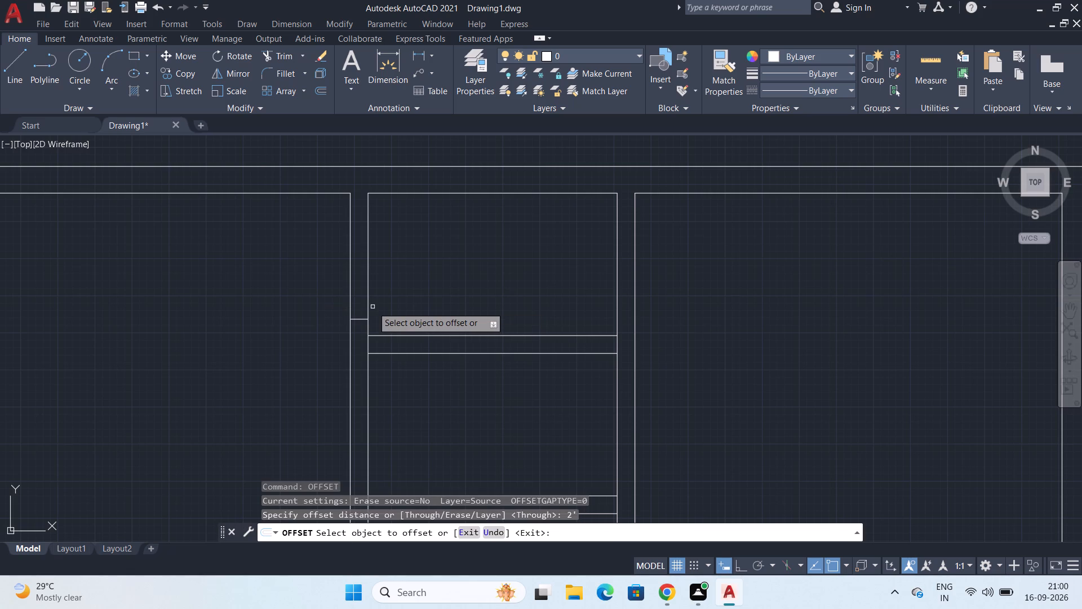
{"action": "left_click", "coordinate": [356, 320]}
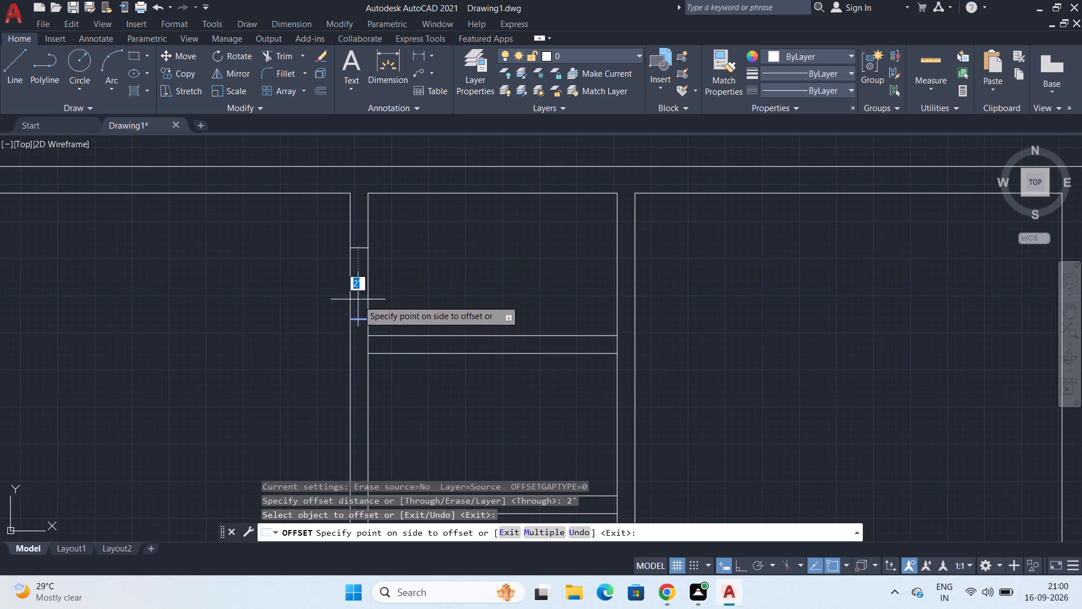
{"action": "left_click", "coordinate": [358, 257]}
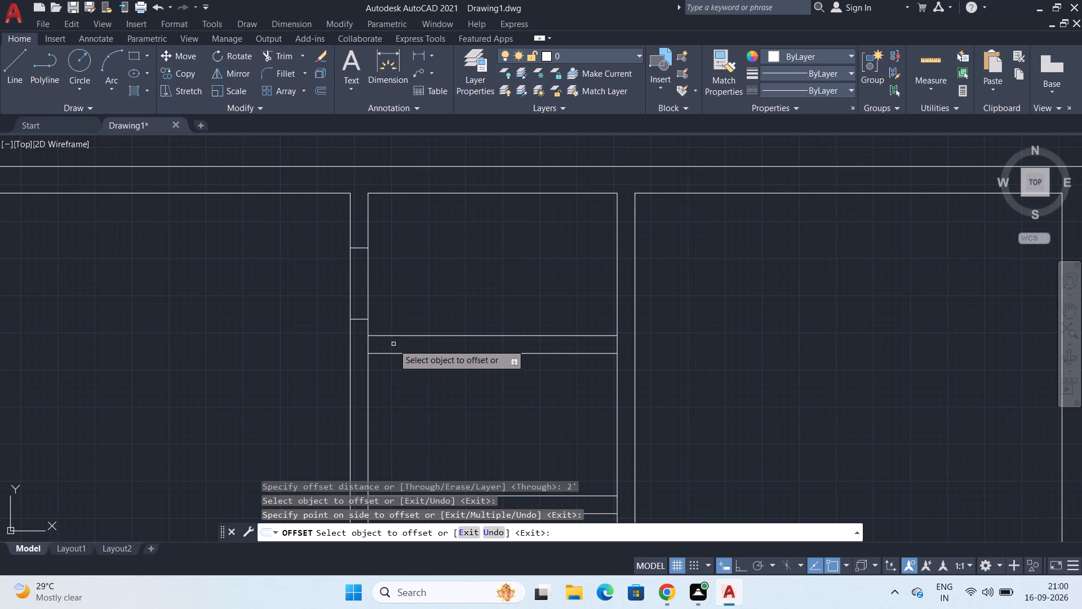
{"action": "middle_click_drag", "start_coordinate": [401, 364], "coordinate": [402, 365]}
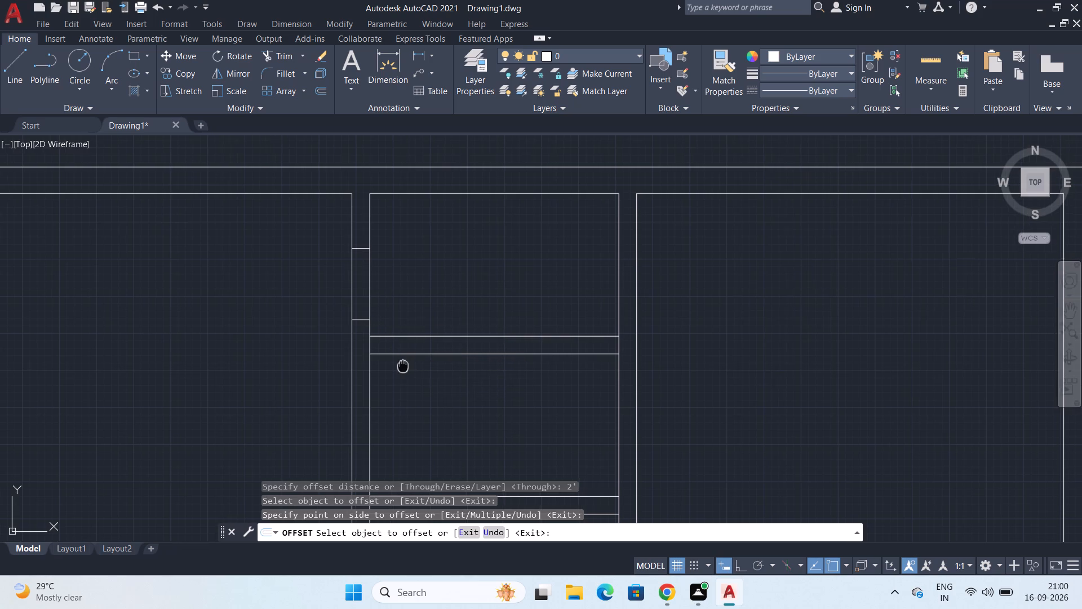
{"action": "middle_click_drag", "start_coordinate": [402, 365], "coordinate": [353, 354]}
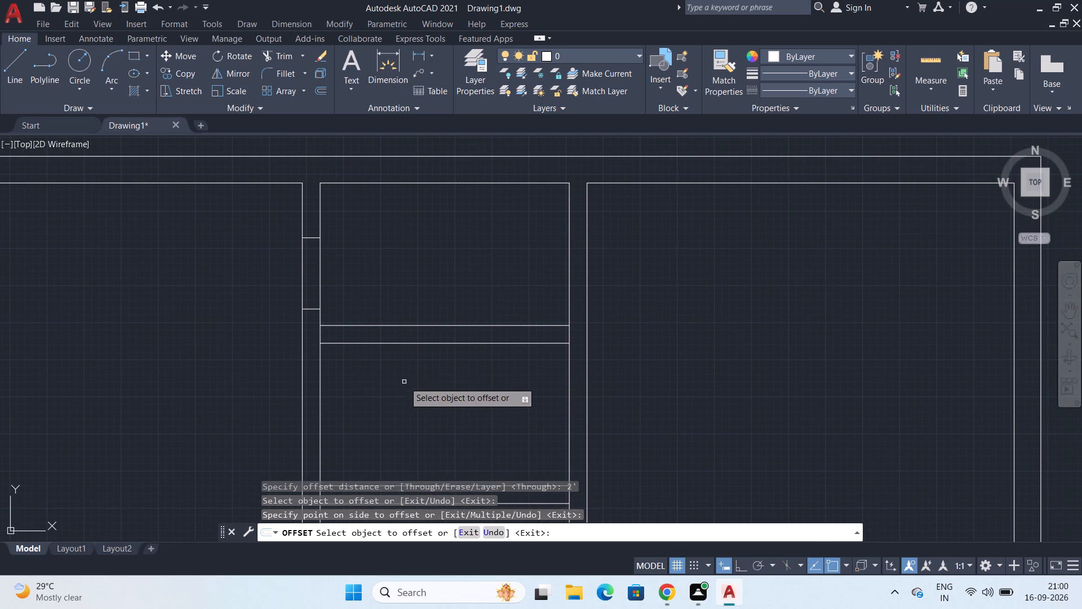
{"action": "key", "text": "space"}
Draw a short line across the right hall partition beside the second small central room, just below that room's upper partition.
{"action": "key", "text": "l"}
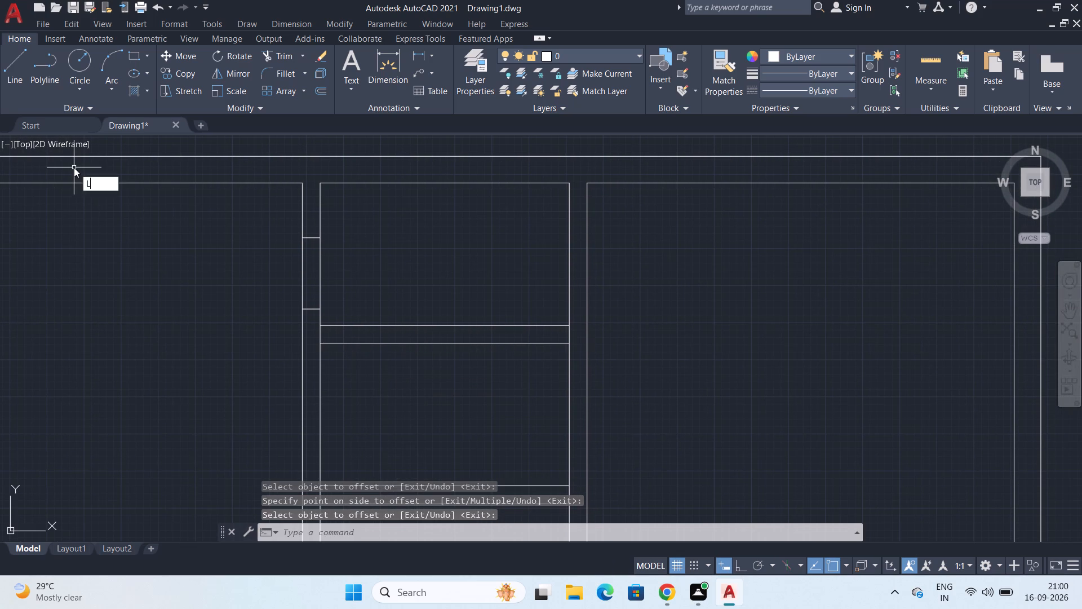
{"action": "key", "text": "Return"}
{"action": "middle_click_drag", "start_coordinate": [424, 407], "coordinate": [345, 389]}
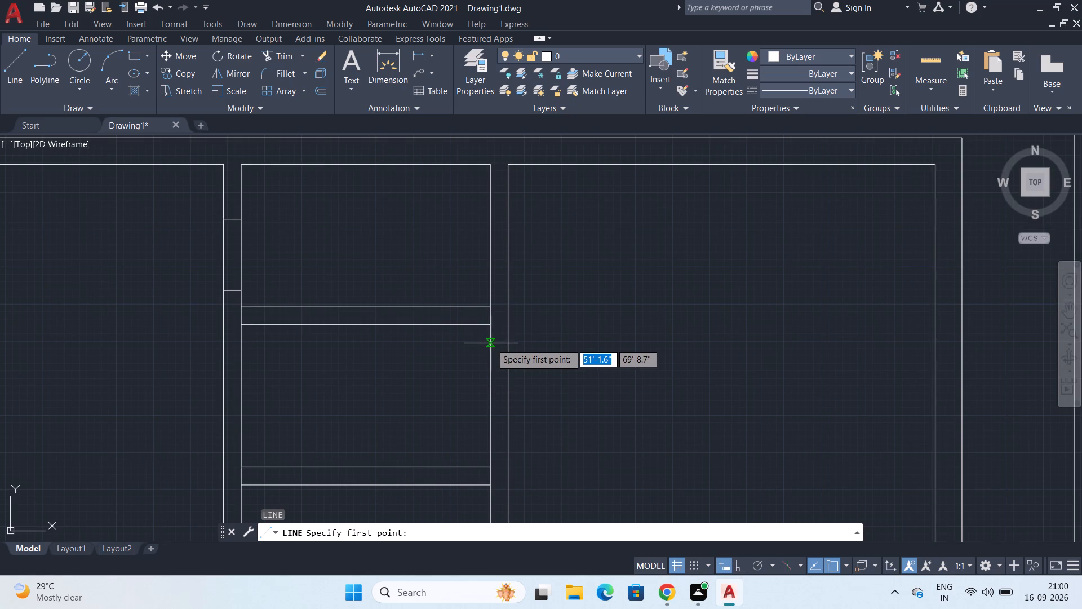
{"action": "left_click", "coordinate": [491, 343]}
{"action": "left_click", "coordinate": [509, 342]}
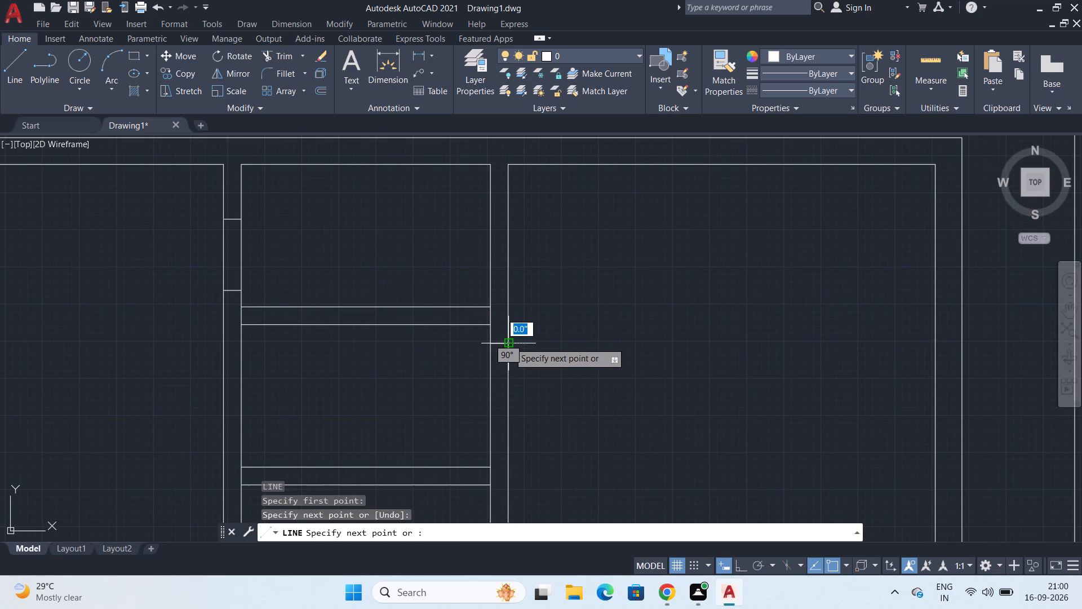
{"action": "key", "text": "Escape"}
Offset the short line across the right hall partition 2' downward to mark an opening into the second small central room.
{"action": "type", "text": "OFF"}
{"action": "key", "text": "Return"}
{"action": "type", "text": "2'"}
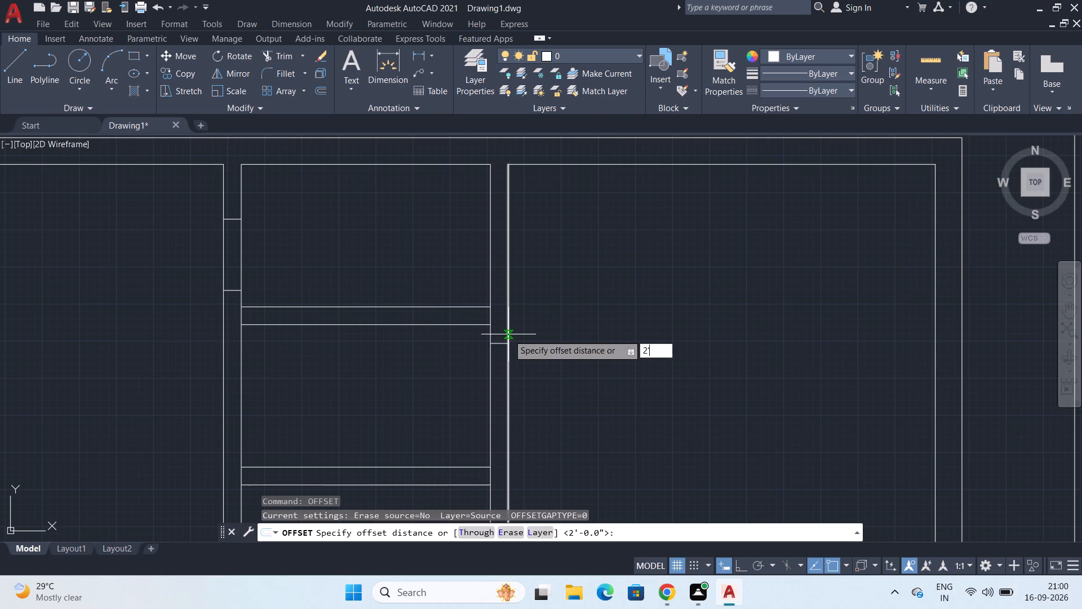
{"action": "key", "text": "Return"}
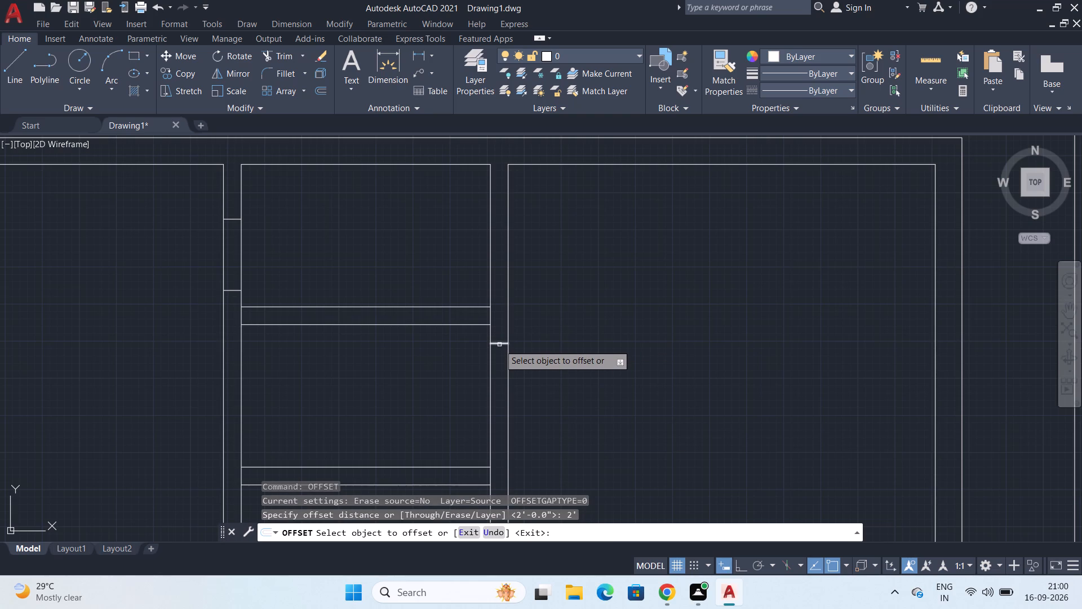
{"action": "left_click", "coordinate": [499, 345]}
{"action": "left_click", "coordinate": [502, 426]}
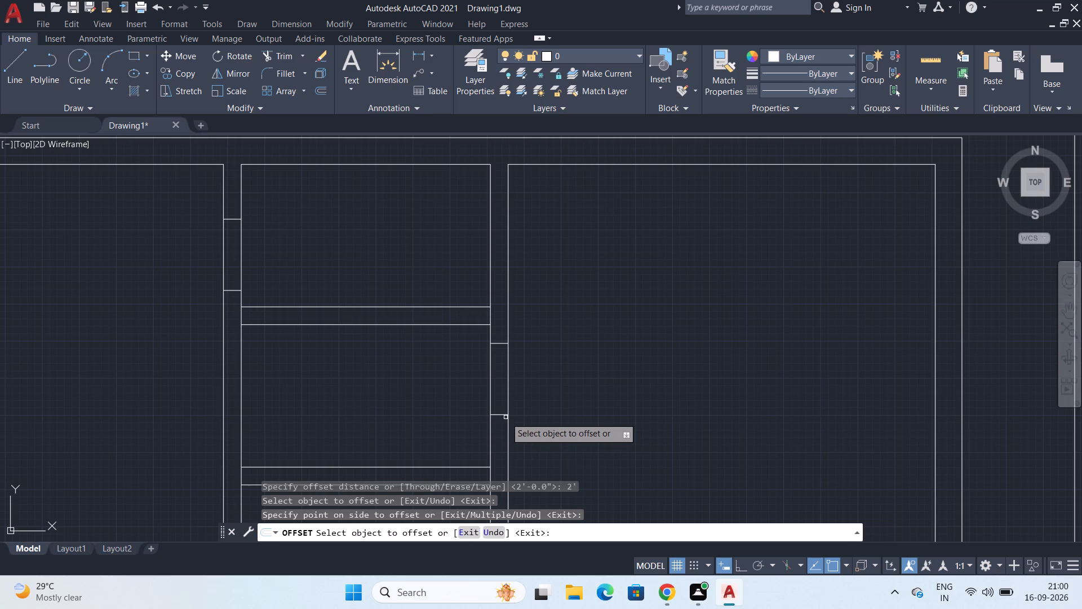
Draw a short line across the left hall partition beside the upper left room, just above that room's lower partition.
{"action": "middle_click_drag", "start_coordinate": [510, 457], "coordinate": [498, 325]}
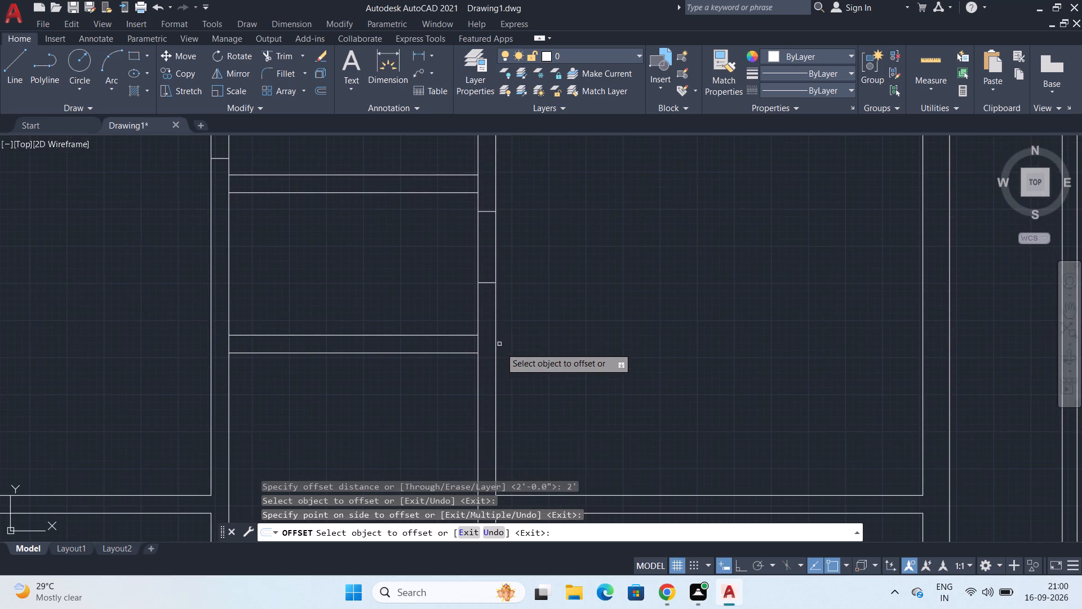
{"action": "scroll", "coordinate": [506, 366], "scroll_direction": "down", "scroll_amount": 1}
{"action": "middle_click_drag", "start_coordinate": [506, 366], "coordinate": [480, 325]}
{"action": "key", "text": "space"}
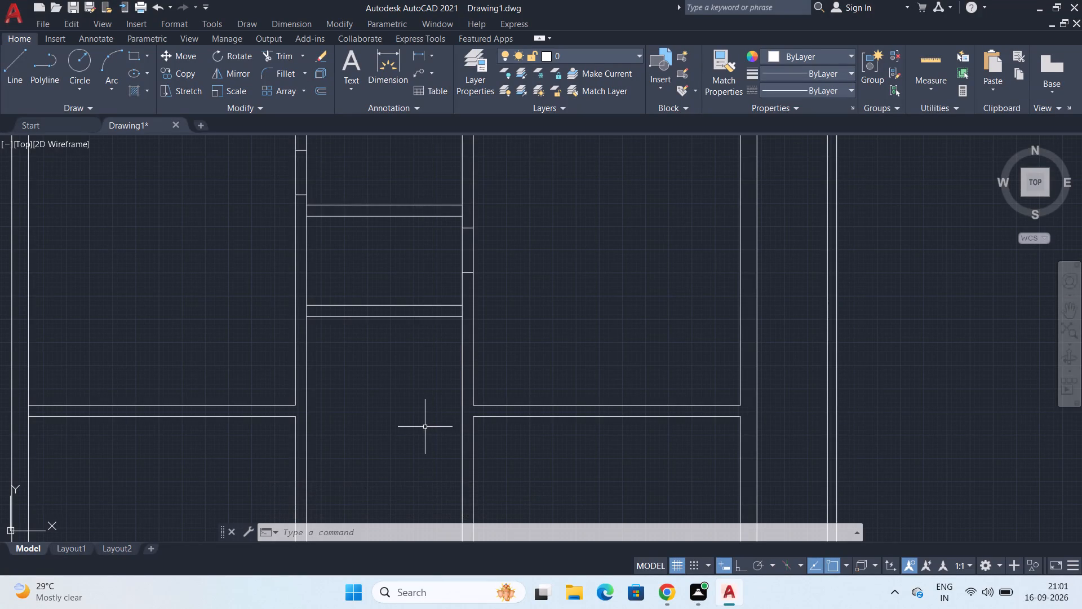
{"action": "middle_click_drag", "start_coordinate": [387, 390], "coordinate": [455, 357]}
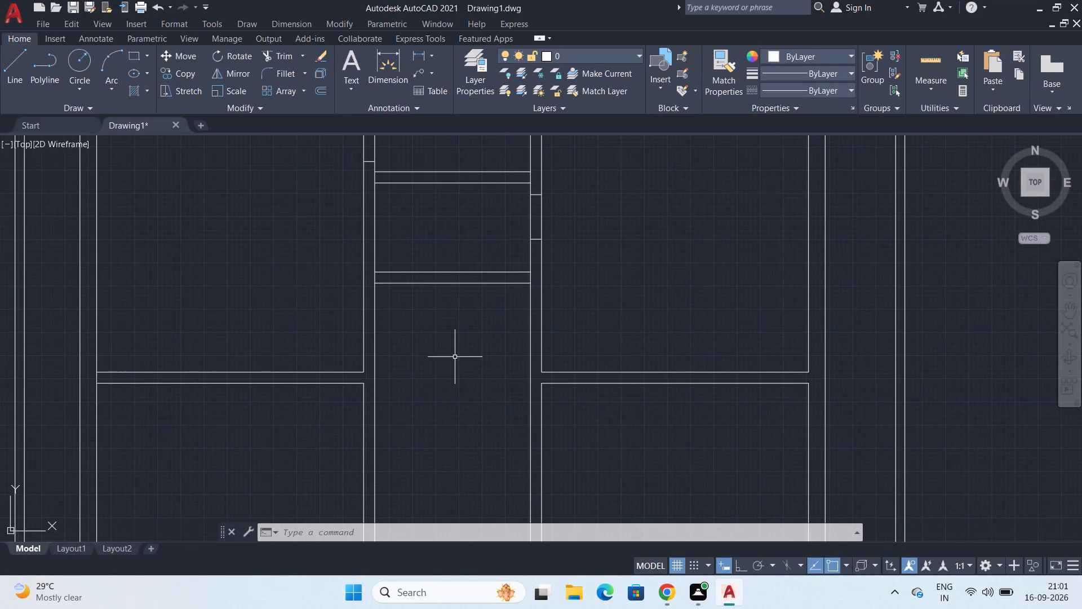
{"action": "left_click", "coordinate": [14, 55]}
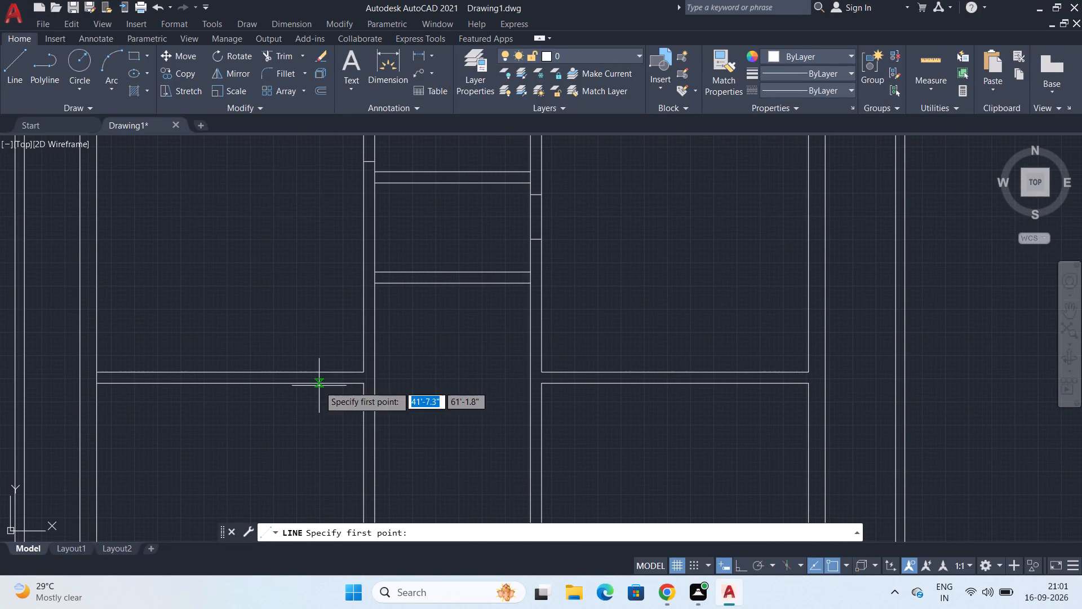
{"action": "scroll", "coordinate": [354, 381], "scroll_direction": "up", "scroll_amount": 1}
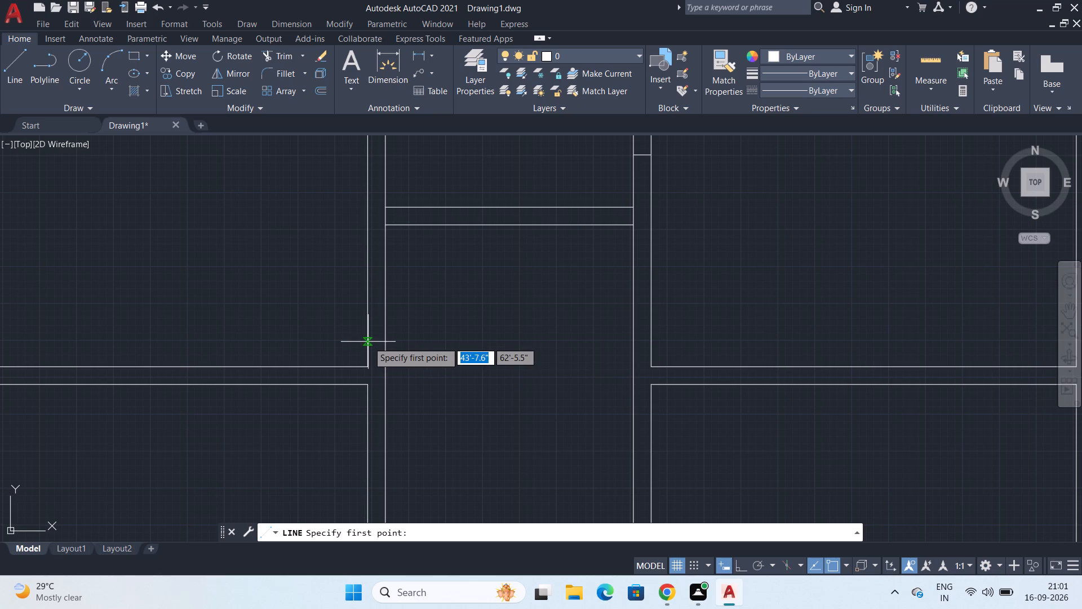
{"action": "left_click", "coordinate": [368, 342]}
{"action": "left_click", "coordinate": [383, 342]}
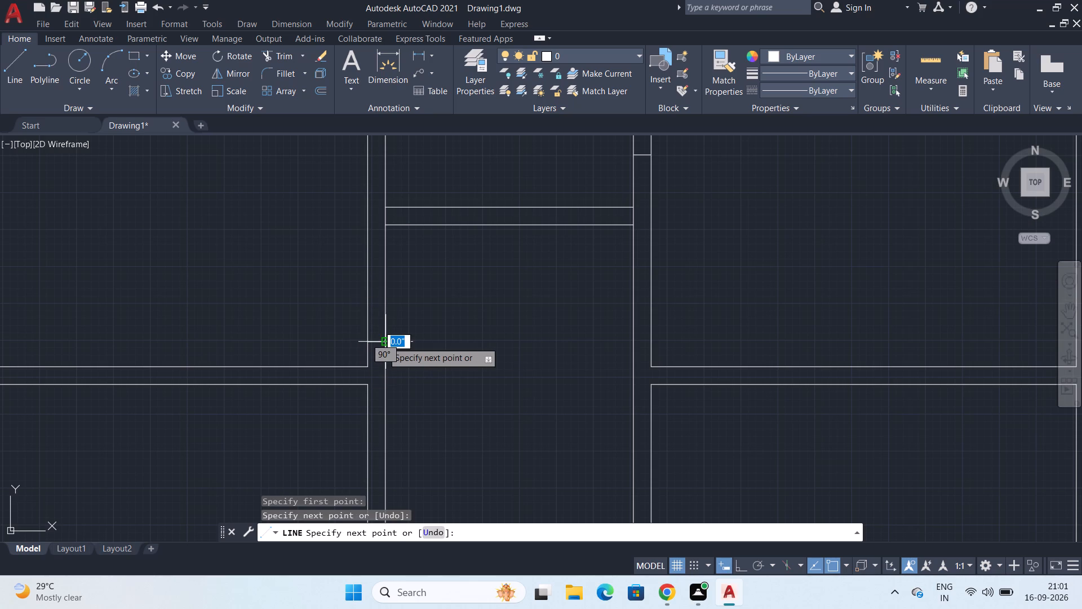
{"action": "key", "text": "Escape"}
Offset the short line across the left hall partition 3' upward to mark an opening into the upper left room.
{"action": "type", "text": "OFF"}
{"action": "key", "text": "Return"}
{"action": "type", "text": "3'"}
{"action": "key", "text": "Return"}
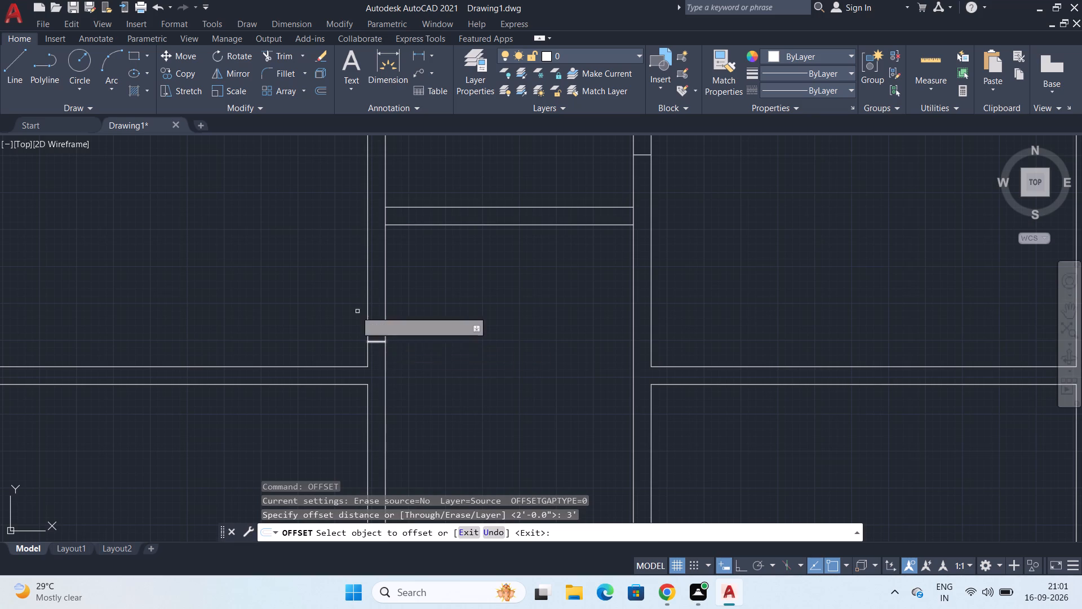
{"action": "left_click", "coordinate": [378, 342]}
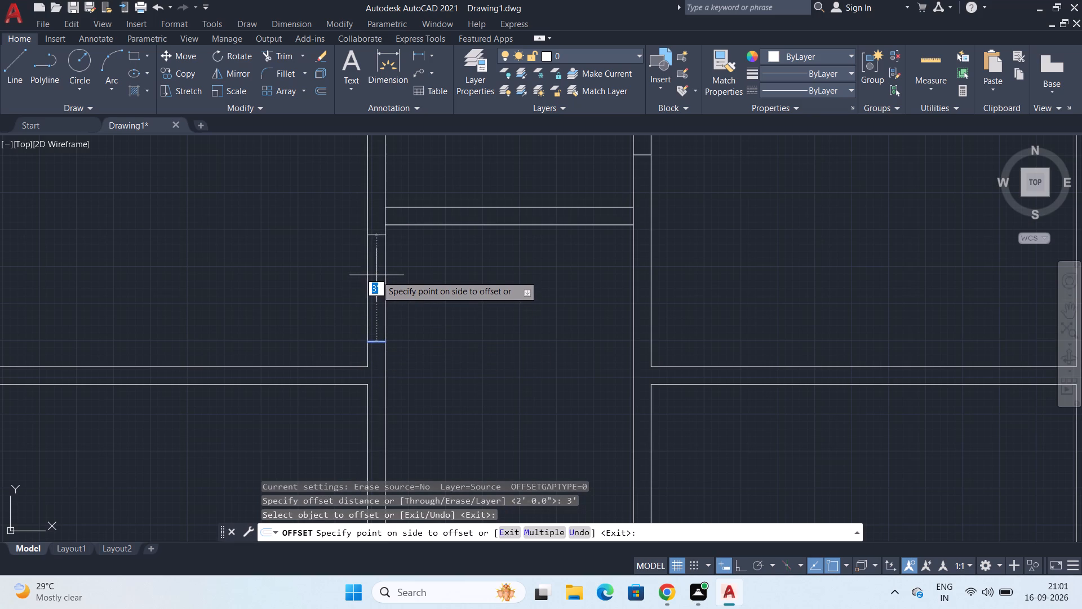
{"action": "left_click", "coordinate": [376, 275]}
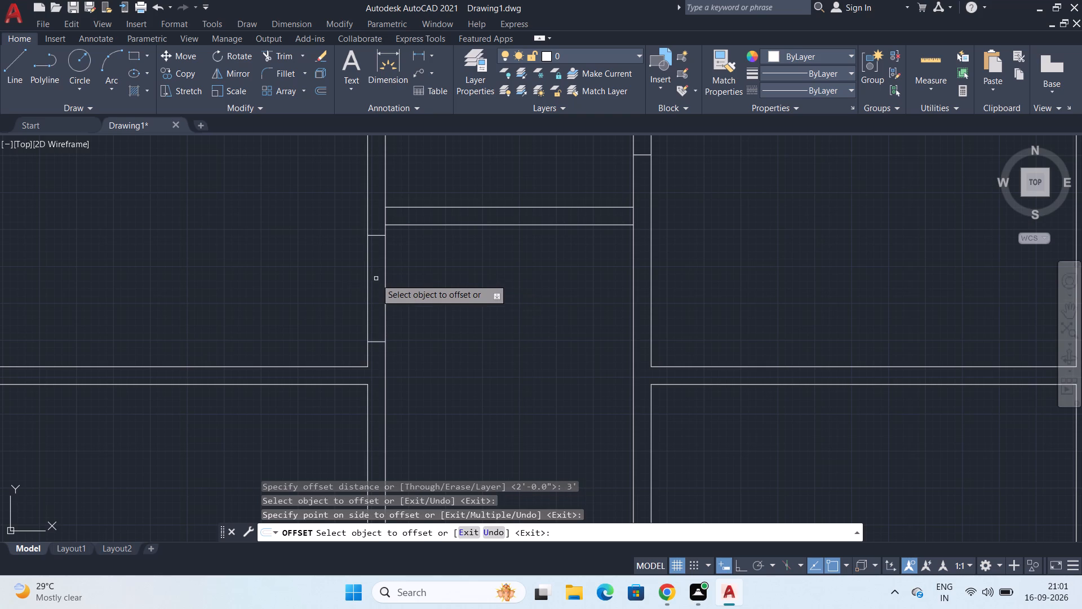
{"action": "key", "text": "space"}
Stretch the upper line of the 3' opening across the hall to the far face of the right hall partition.
{"action": "left_click", "coordinate": [375, 235]}
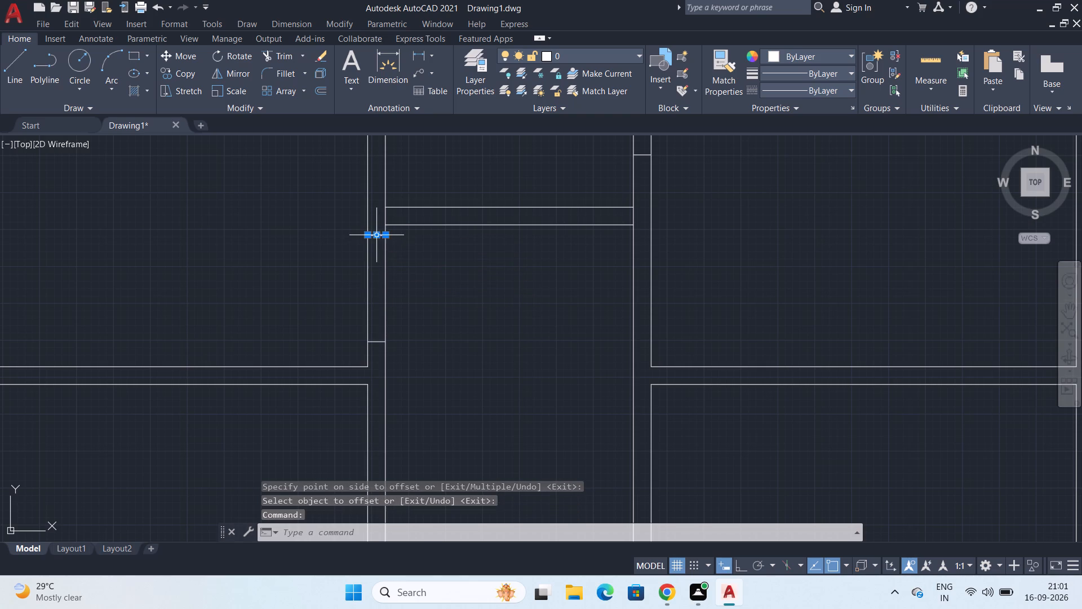
{"action": "left_click", "coordinate": [385, 235]}
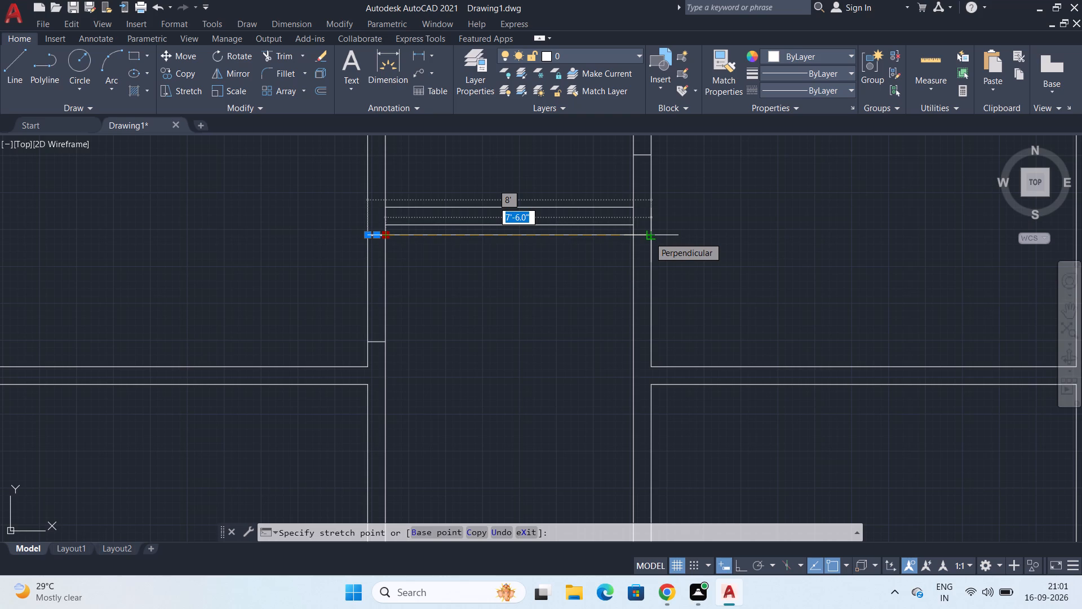
{"action": "left_click", "coordinate": [649, 237]}
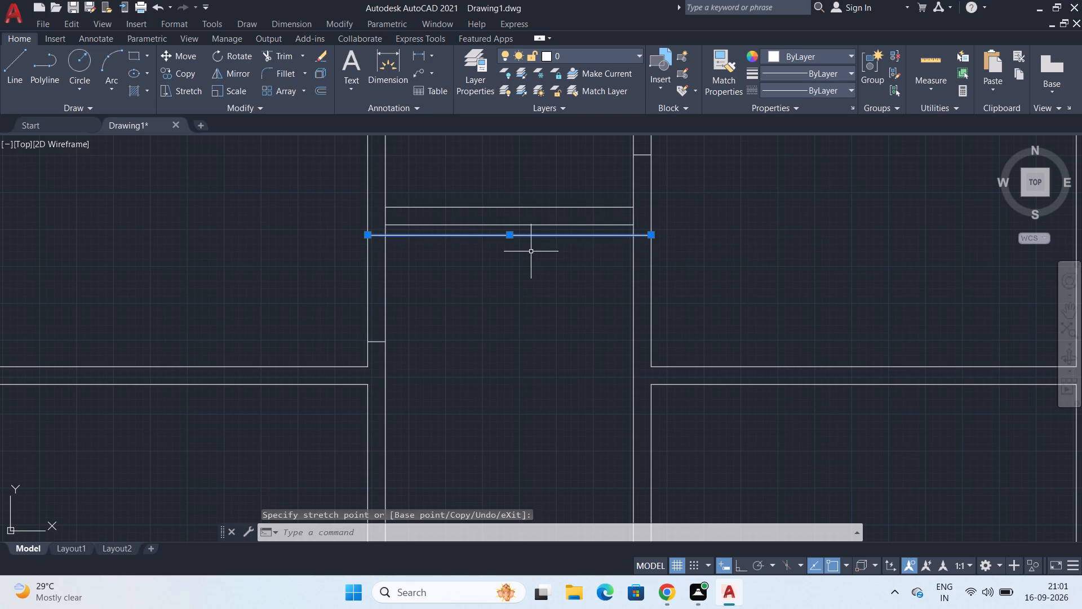
{"action": "key", "text": "Escape"}
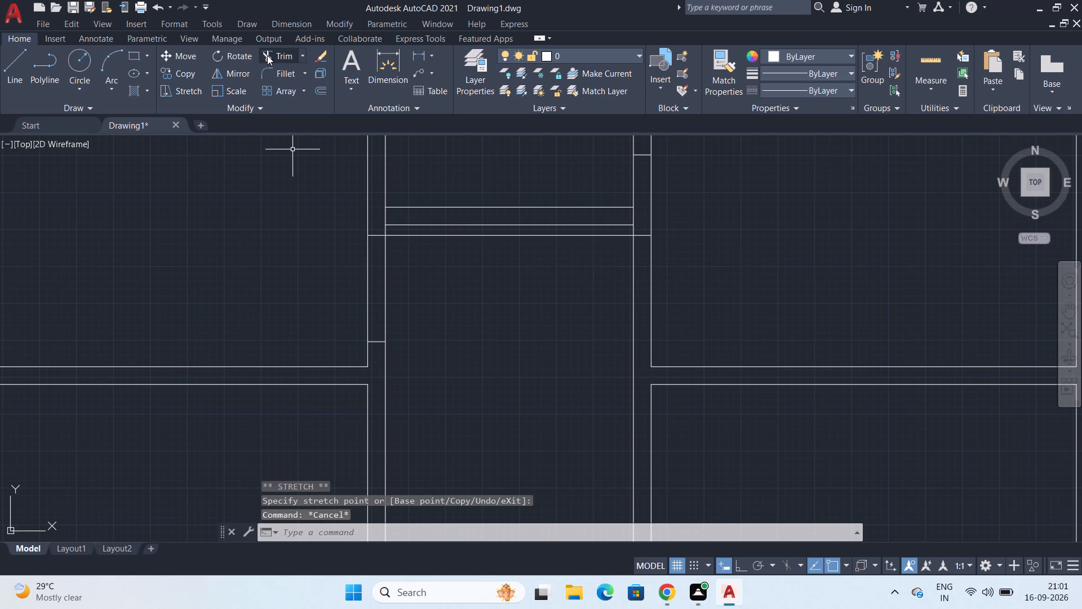
Trim the part of the stretched line that spans the hall, between the left and right hall partitions.
{"action": "left_click", "coordinate": [278, 55]}
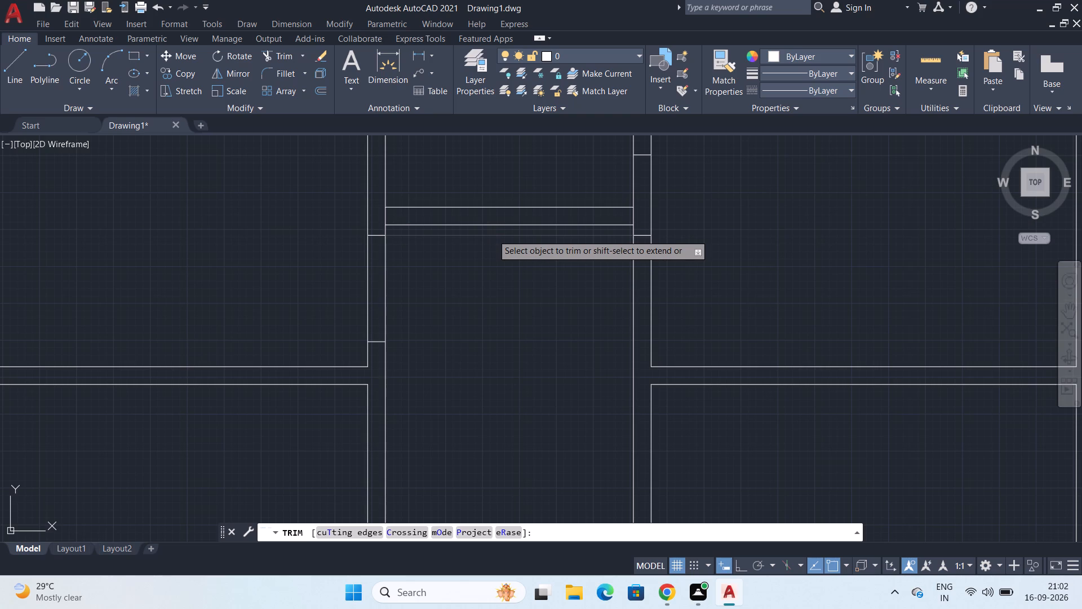
{"action": "left_click", "coordinate": [493, 235]}
{"action": "key", "text": "space"}
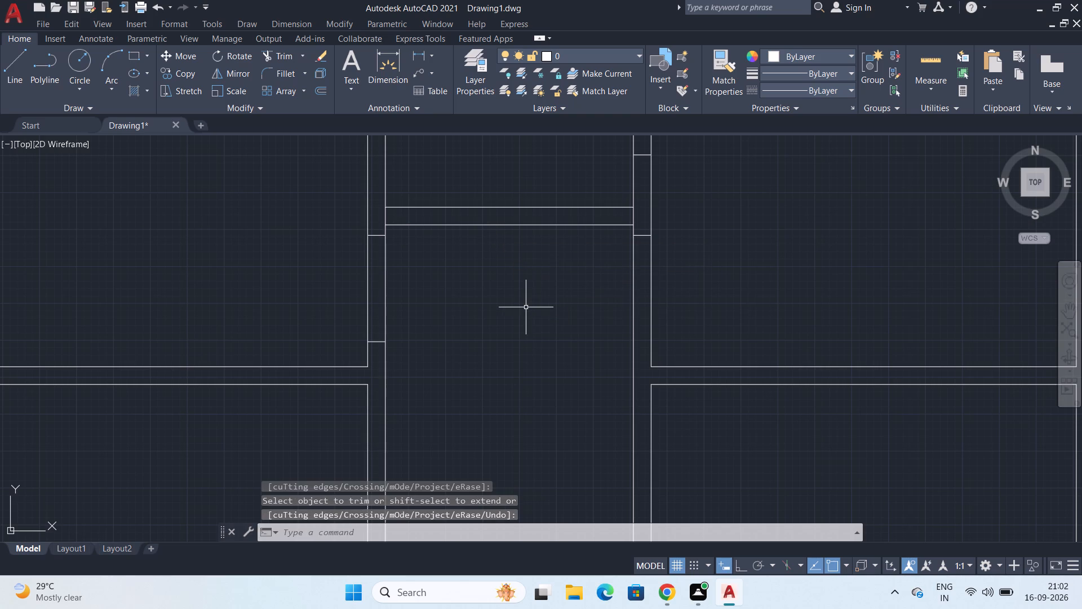
Offset the remaining short line across the right hall partition 3' downward to mark an opening into the upper right room.
{"action": "type", "text": "OFF"}
{"action": "key", "text": "Return"}
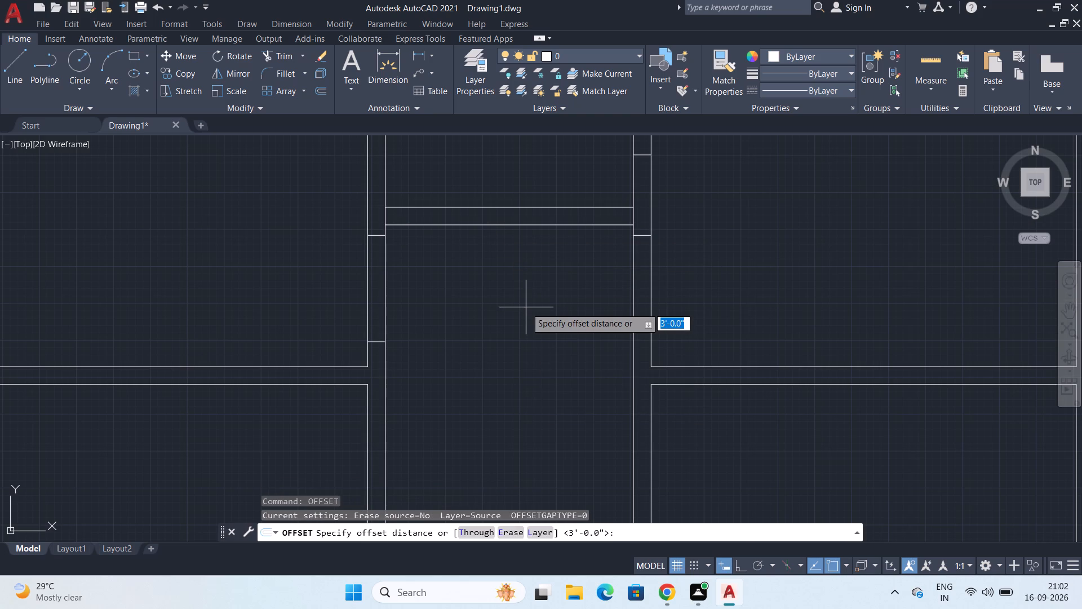
{"action": "type", "text": "3'"}
{"action": "key", "text": "Return"}
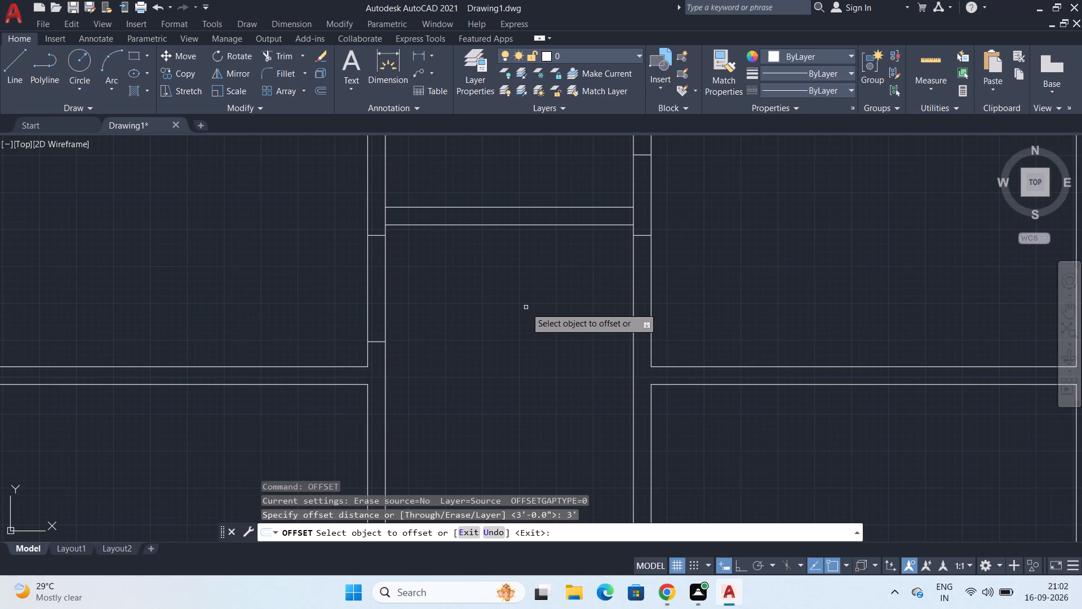
{"action": "left_click", "coordinate": [641, 236]}
{"action": "left_click", "coordinate": [636, 317]}
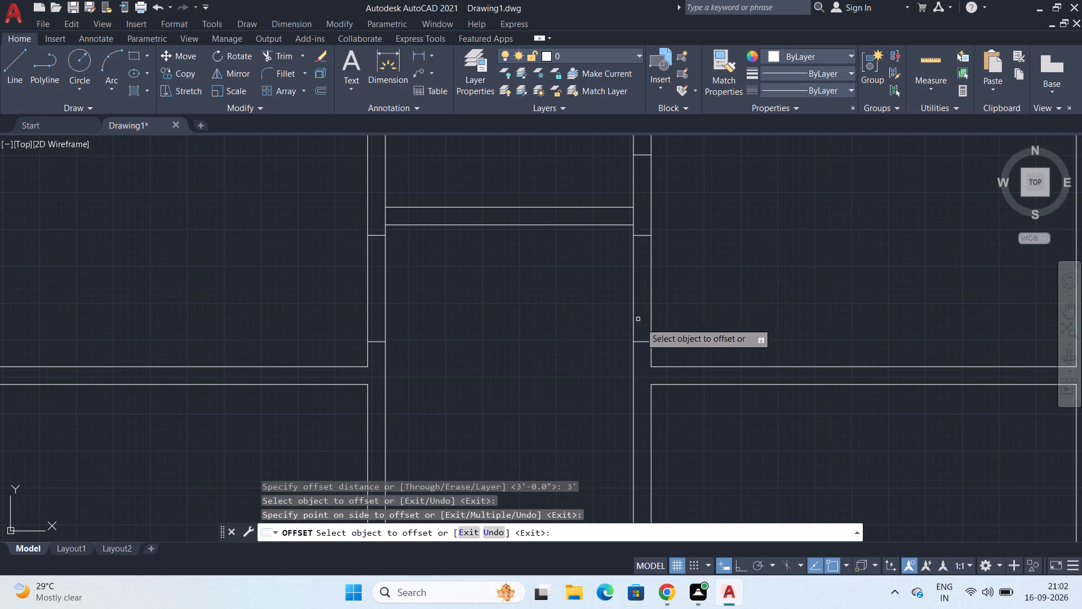
{"action": "scroll", "coordinate": [644, 330], "scroll_direction": "down", "scroll_amount": 1}
{"action": "middle_click_drag", "start_coordinate": [646, 333], "coordinate": [583, 247]}
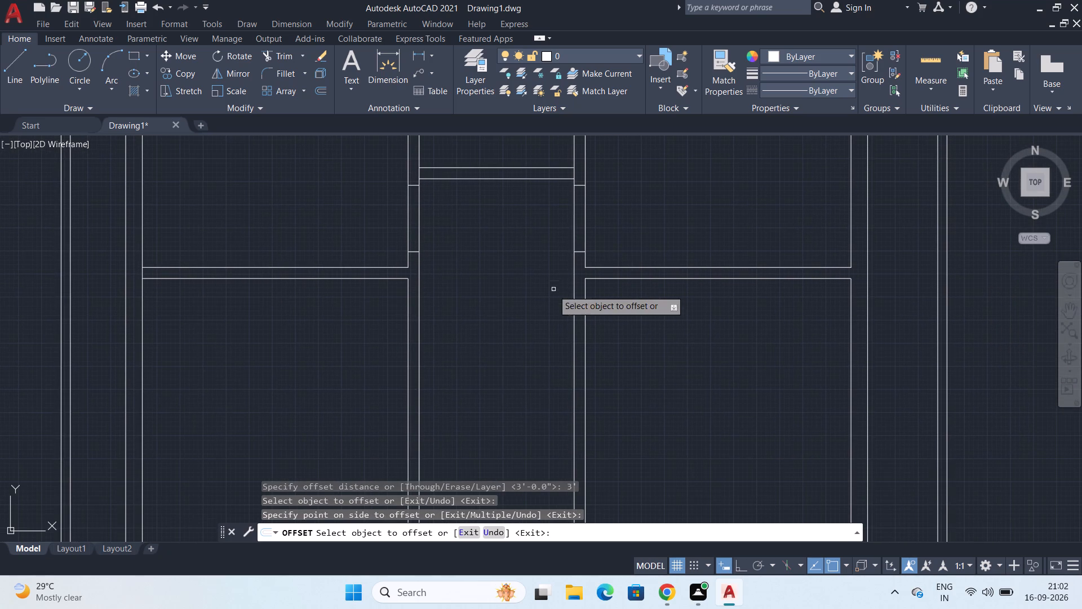
{"action": "middle_click_drag", "start_coordinate": [496, 352], "coordinate": [544, 285]}
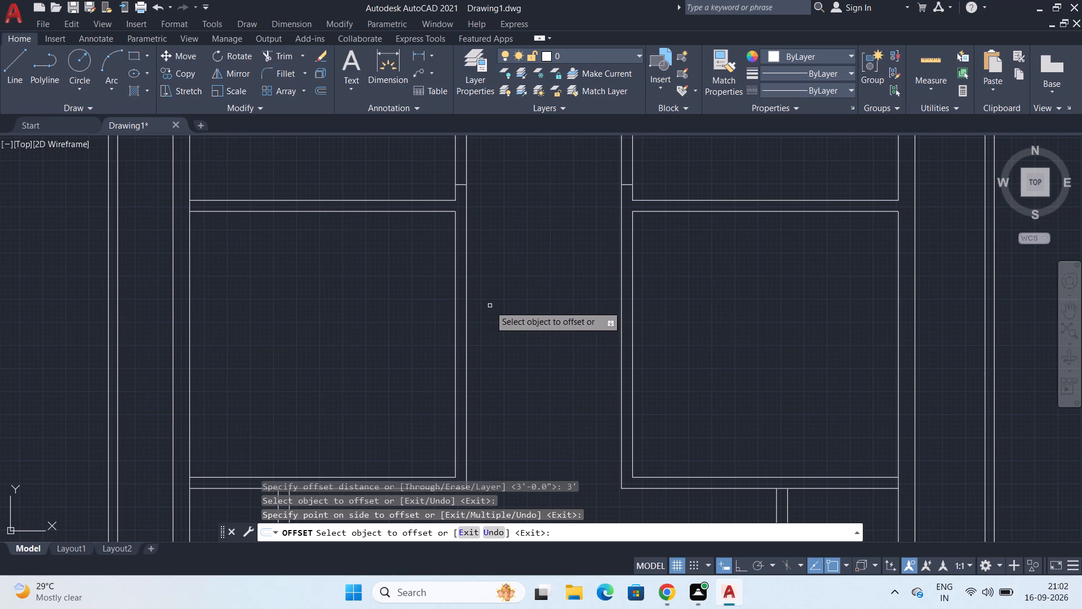
{"action": "key", "text": "space"}
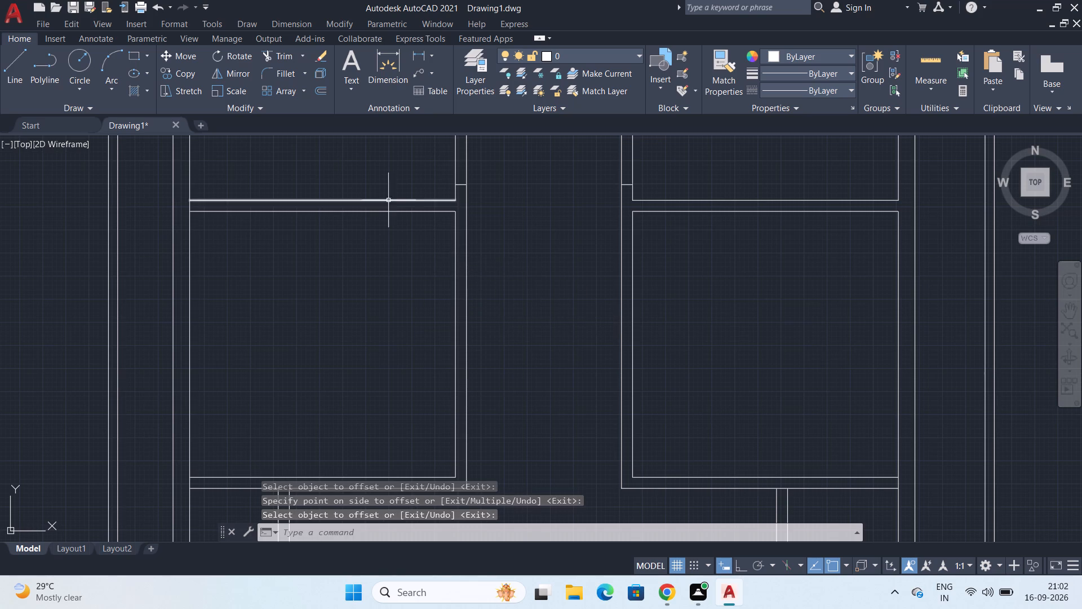
Draw a short line across the left hall partition beside the next left room down, just below that room's upper partition.
{"action": "left_click", "coordinate": [6, 66]}
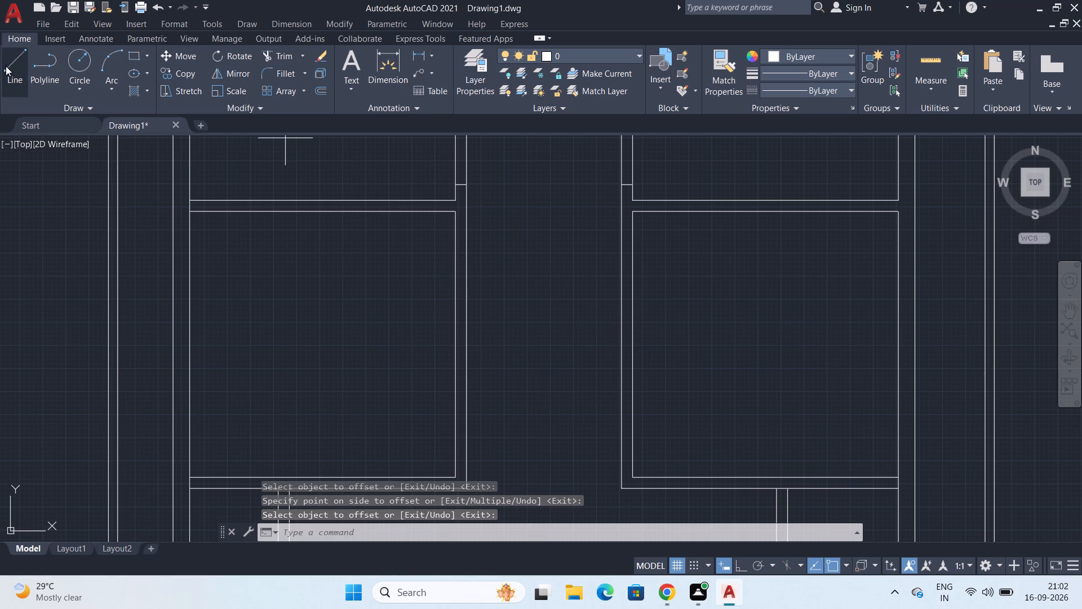
{"action": "middle_click_drag", "start_coordinate": [254, 316], "coordinate": [224, 299]}
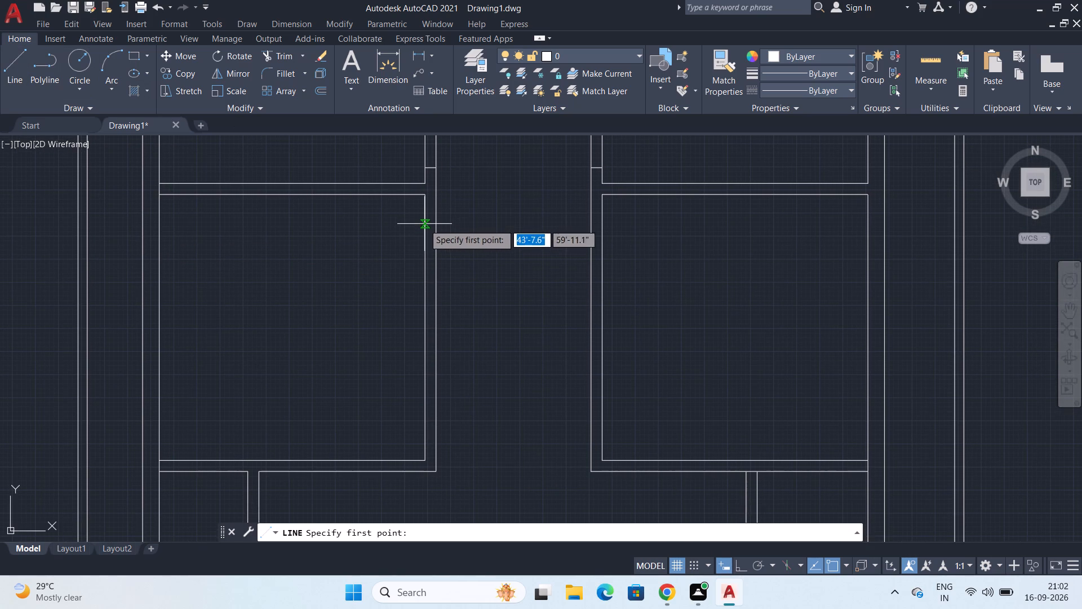
{"action": "scroll", "coordinate": [424, 224], "scroll_direction": "up", "scroll_amount": 3}
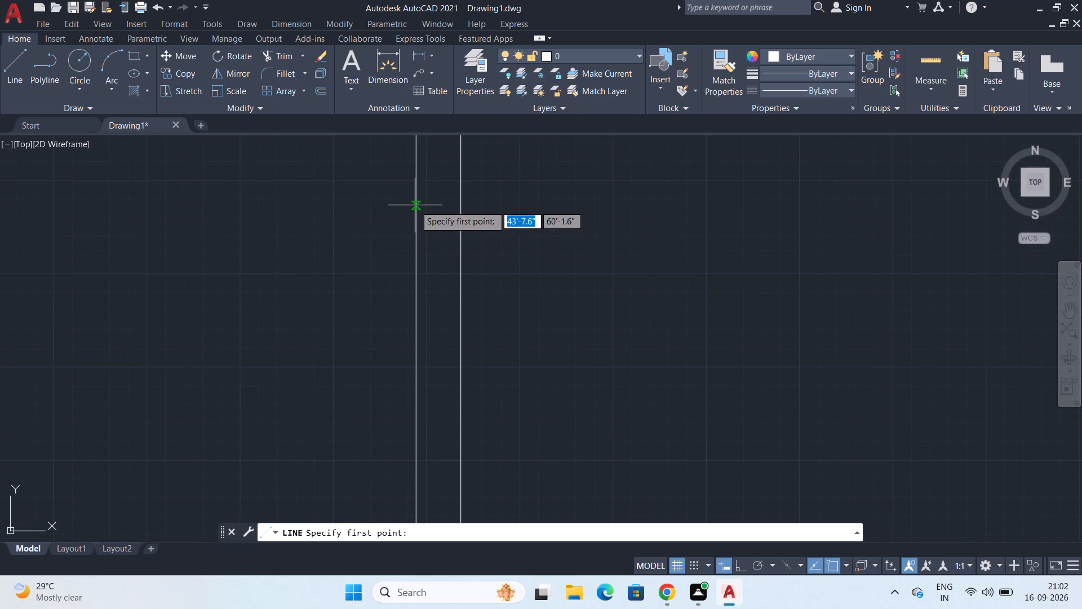
{"action": "scroll", "coordinate": [415, 205], "scroll_direction": "down", "scroll_amount": 1}
{"action": "middle_click_drag", "start_coordinate": [415, 205], "coordinate": [428, 271]}
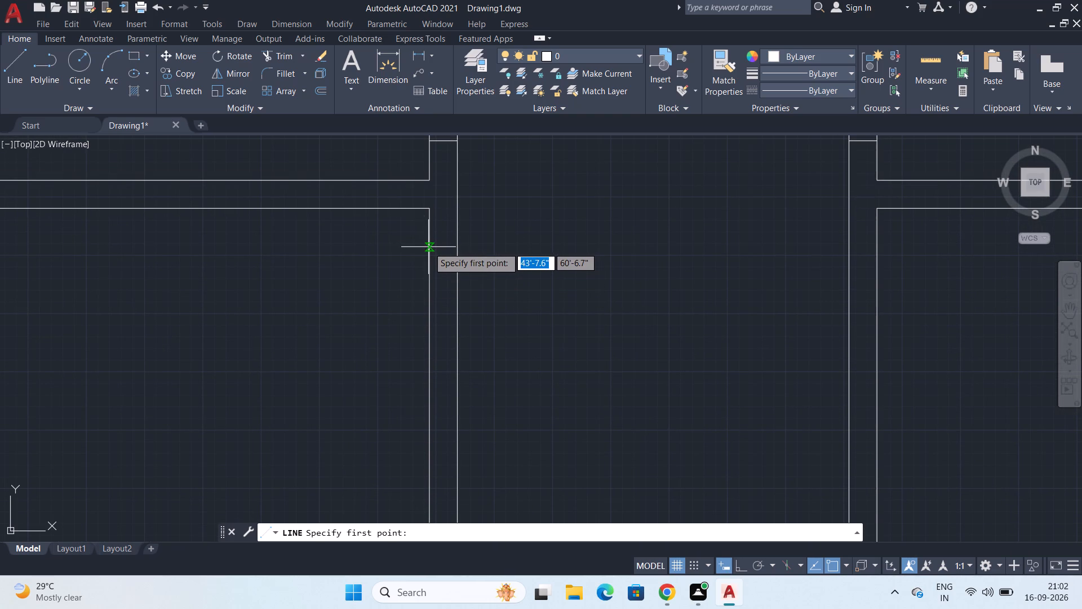
{"action": "left_click", "coordinate": [429, 250]}
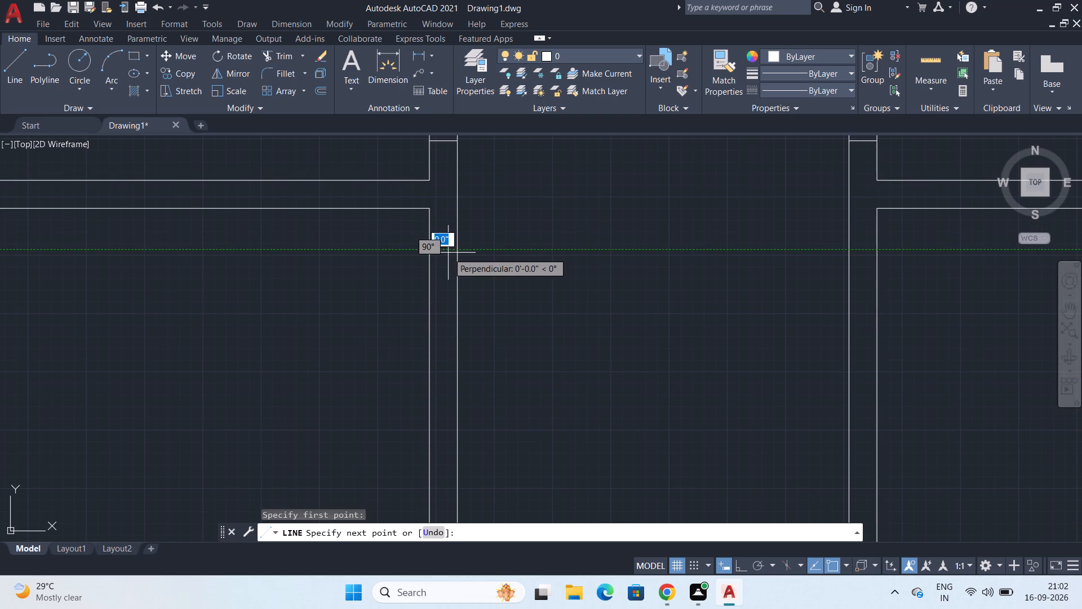
{"action": "left_click", "coordinate": [458, 249]}
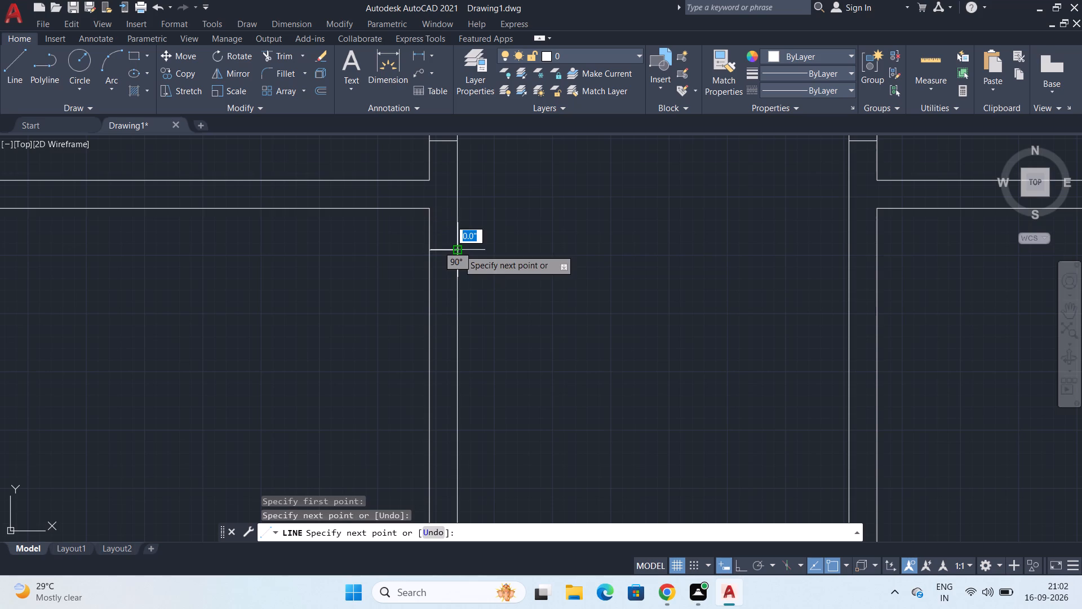
{"action": "key", "text": "Escape"}
Offset the new short line across the left hall partition 3' downward to mark an opening into that left room.
{"action": "type", "text": "OFF"}
{"action": "key", "text": "Return"}
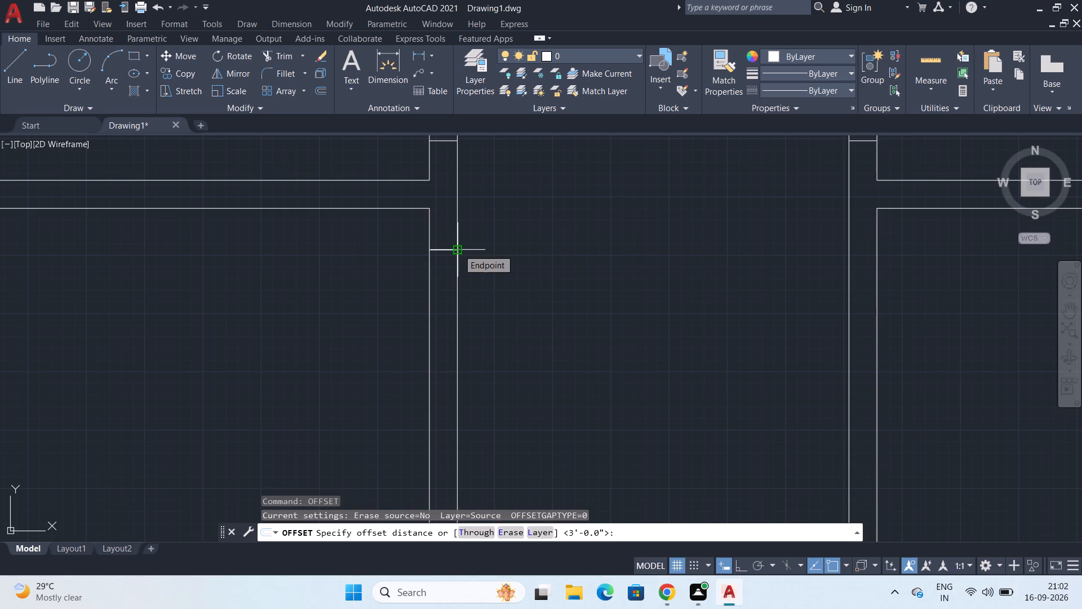
{"action": "type", "text": "3'"}
{"action": "key", "text": "Return"}
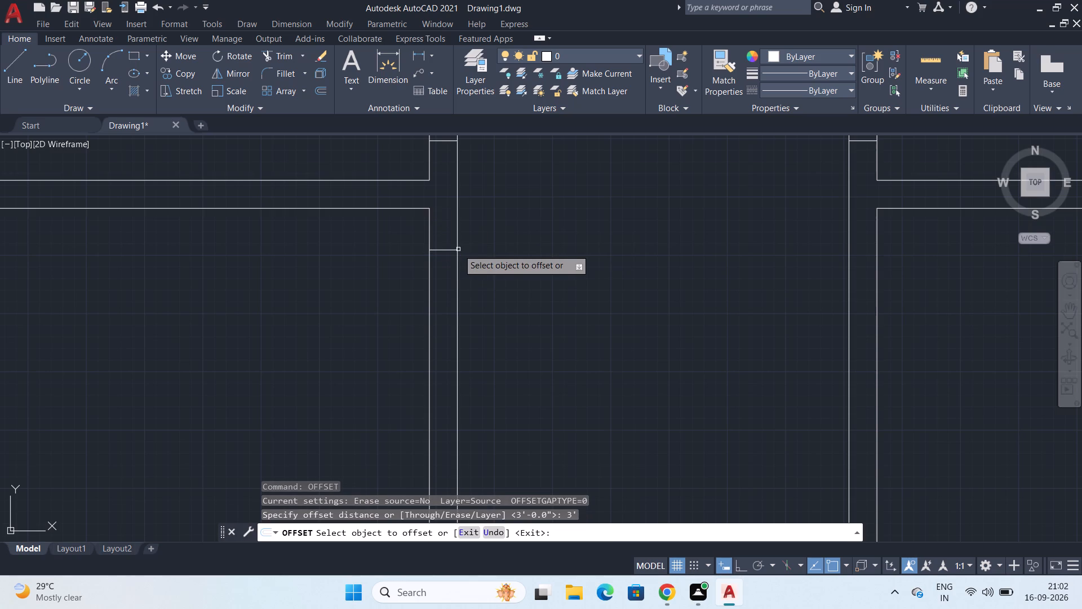
{"action": "left_click", "coordinate": [444, 249]}
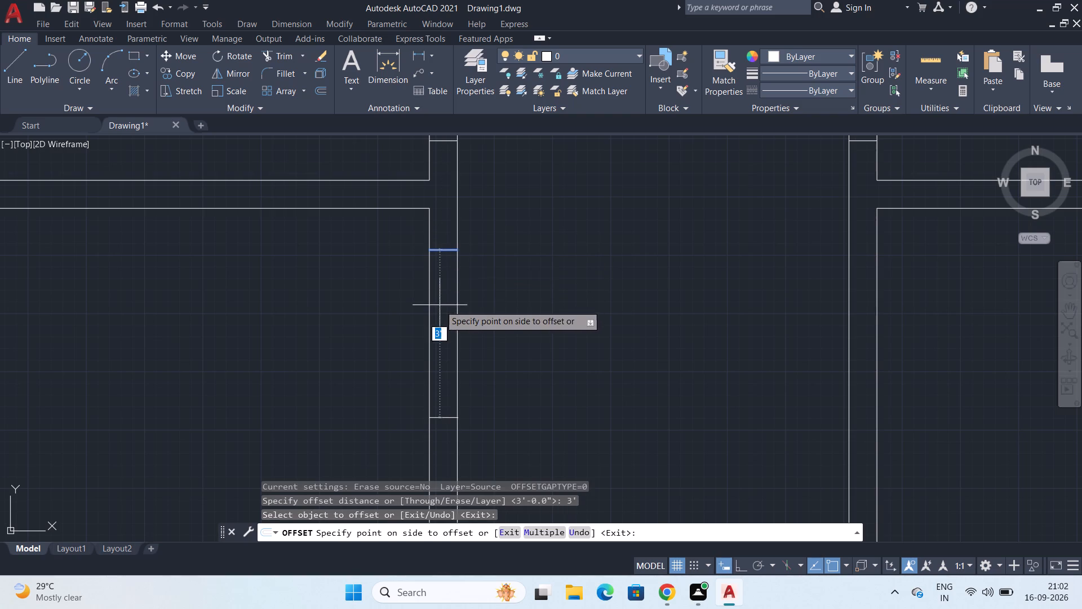
{"action": "left_click", "coordinate": [444, 369]}
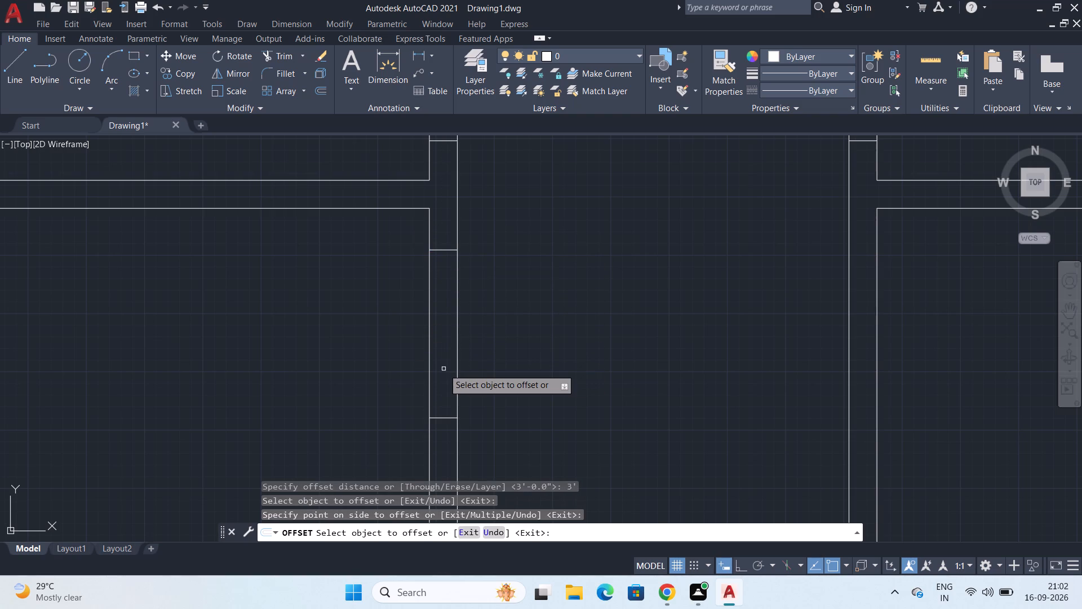
{"action": "key", "text": "space"}
Draw a 6" line across the right hall partition beside the right room opposite, just above that room's lower partition.
{"action": "scroll", "coordinate": [615, 410], "scroll_direction": "down", "scroll_amount": 1}
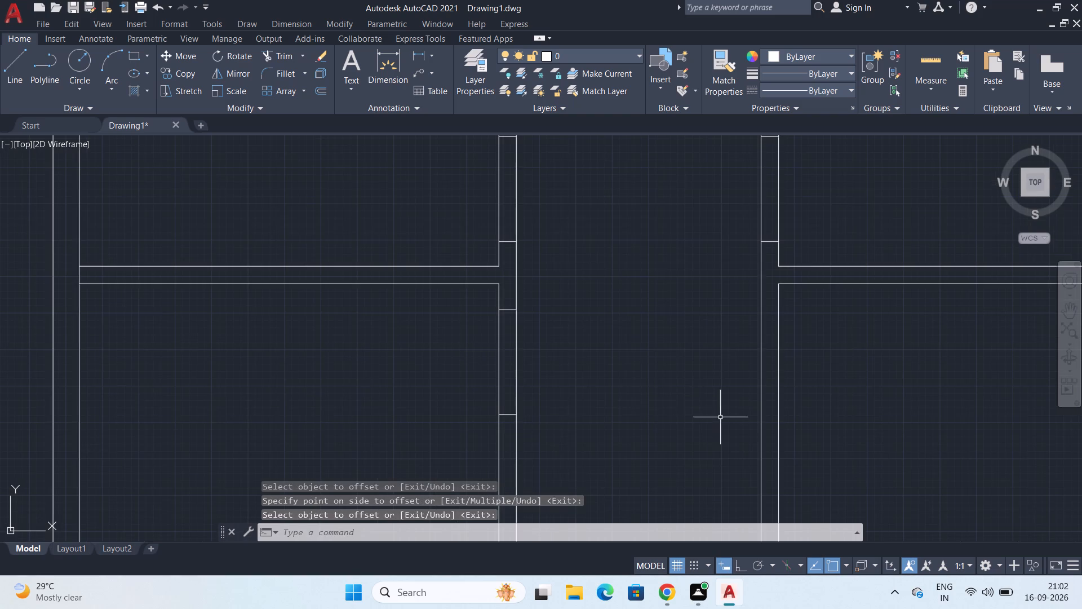
{"action": "middle_click_drag", "start_coordinate": [720, 417], "coordinate": [653, 316]}
{"action": "scroll", "coordinate": [653, 316], "scroll_direction": "down", "scroll_amount": 1}
{"action": "middle_click_drag", "start_coordinate": [684, 368], "coordinate": [604, 336]}
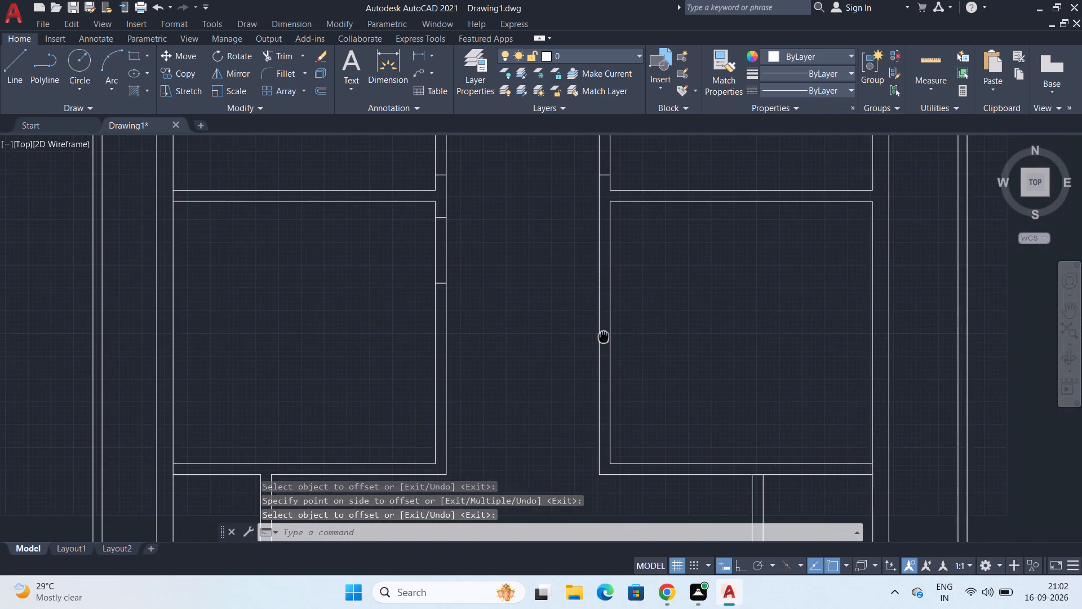
{"action": "middle_click_drag", "start_coordinate": [604, 336], "coordinate": [592, 332]}
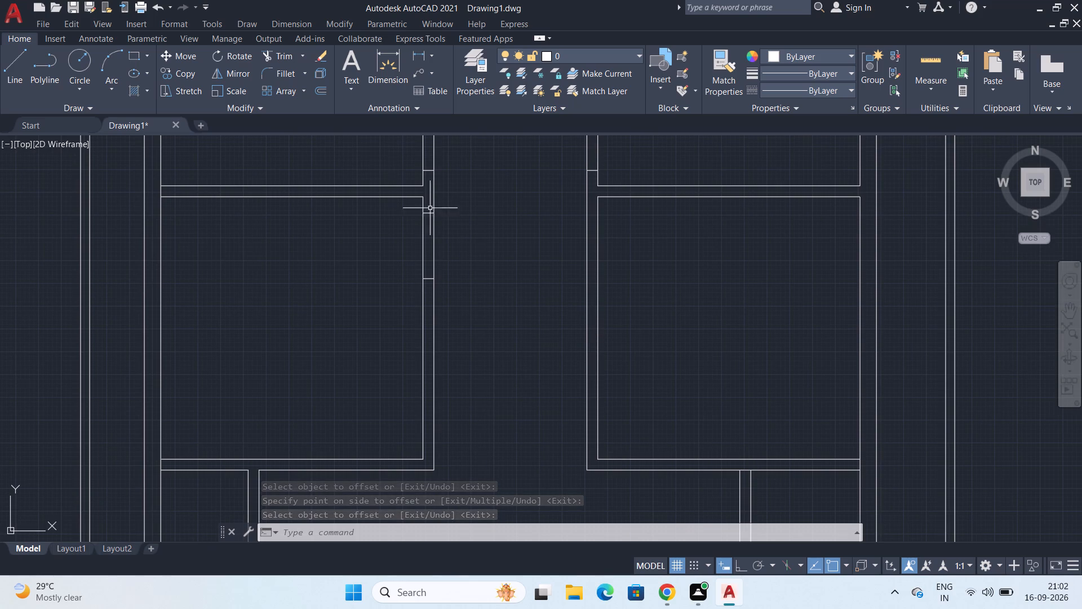
{"action": "left_click", "coordinate": [20, 56]}
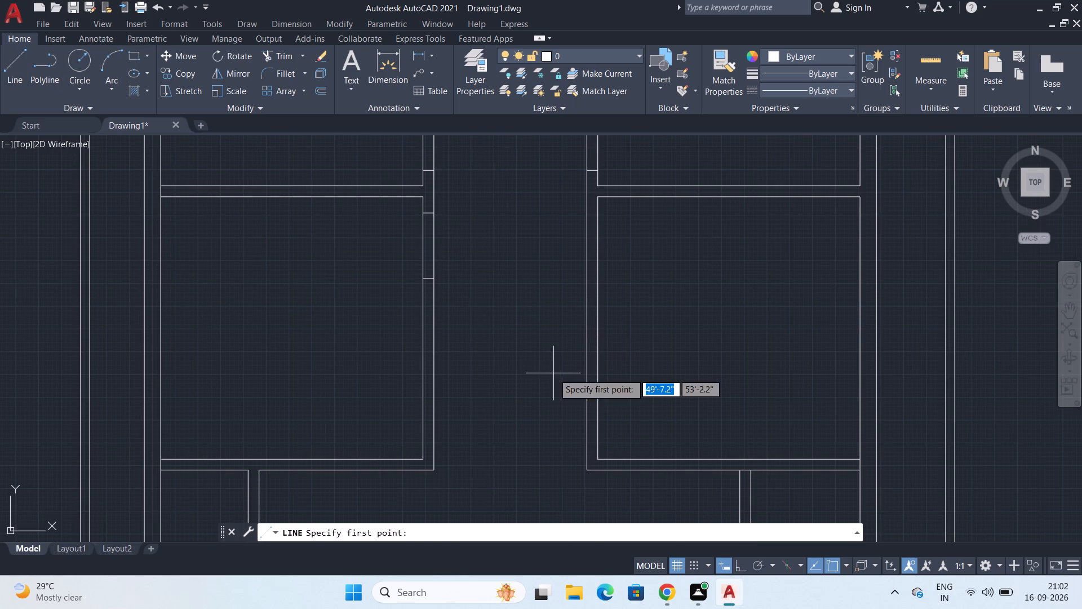
{"action": "middle_click_drag", "start_coordinate": [553, 373], "coordinate": [570, 351]}
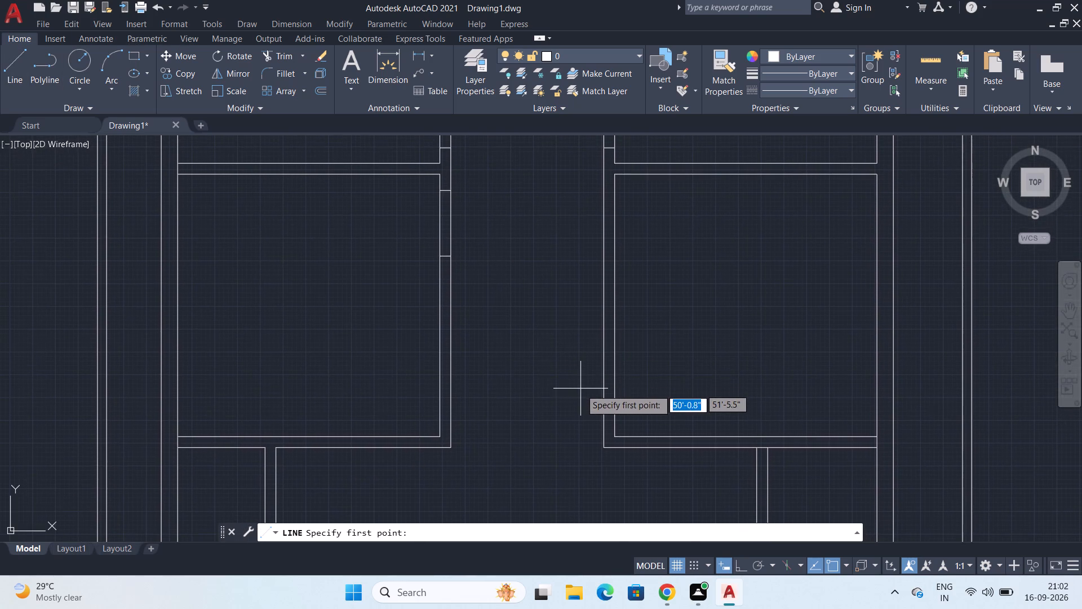
{"action": "scroll", "coordinate": [580, 389], "scroll_direction": "up", "scroll_amount": 1}
{"action": "middle_click_drag", "start_coordinate": [658, 411], "coordinate": [539, 390]}
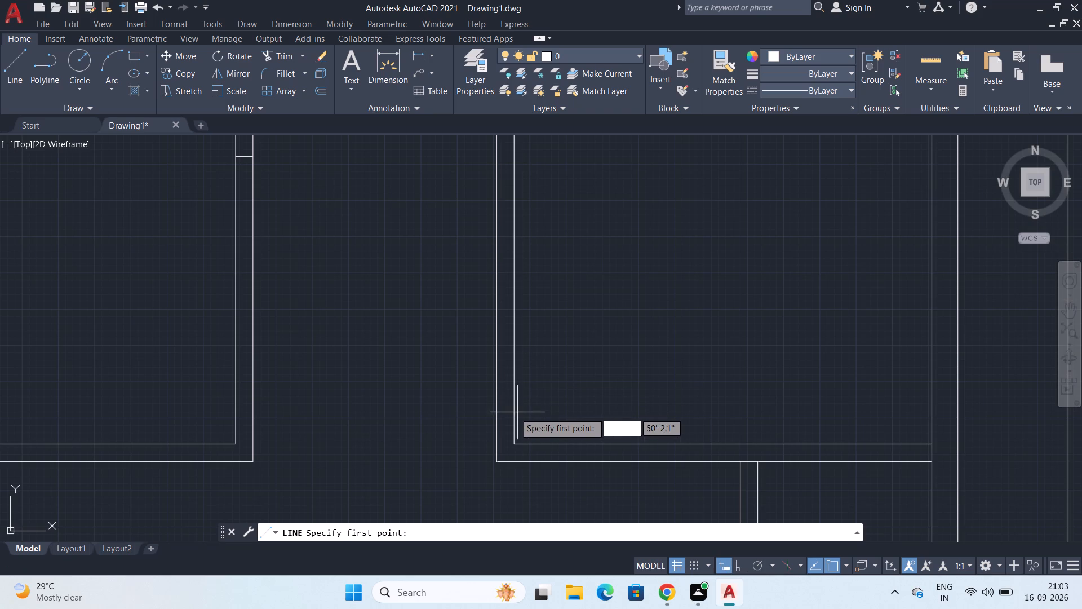
{"action": "scroll", "coordinate": [408, 359], "scroll_direction": "down", "scroll_amount": 1}
{"action": "middle_click_drag", "start_coordinate": [408, 359], "coordinate": [401, 385]}
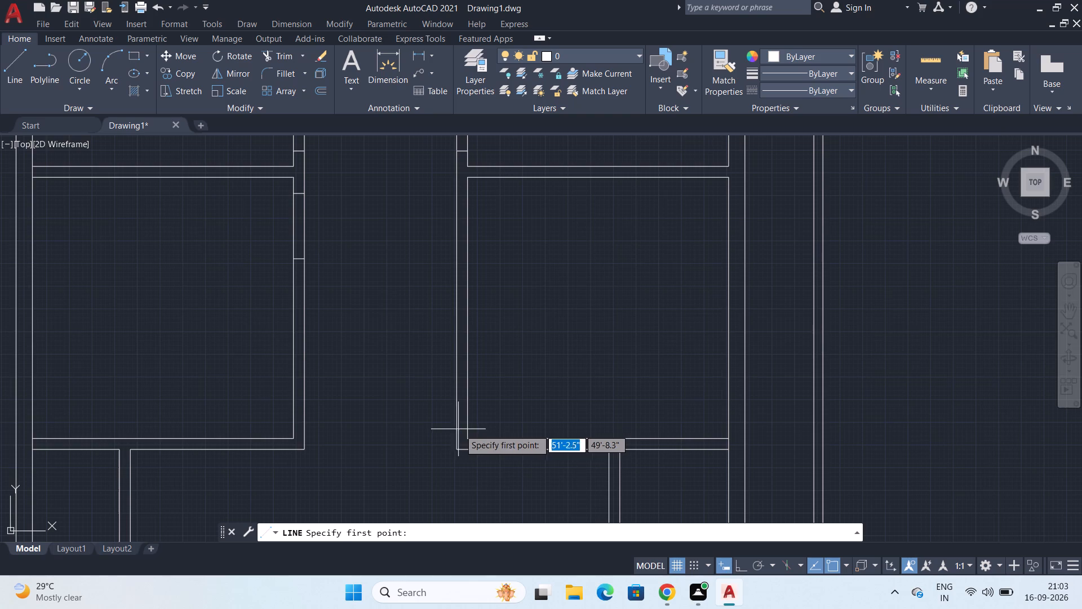
{"action": "scroll", "coordinate": [512, 429], "scroll_direction": "up", "scroll_amount": 1}
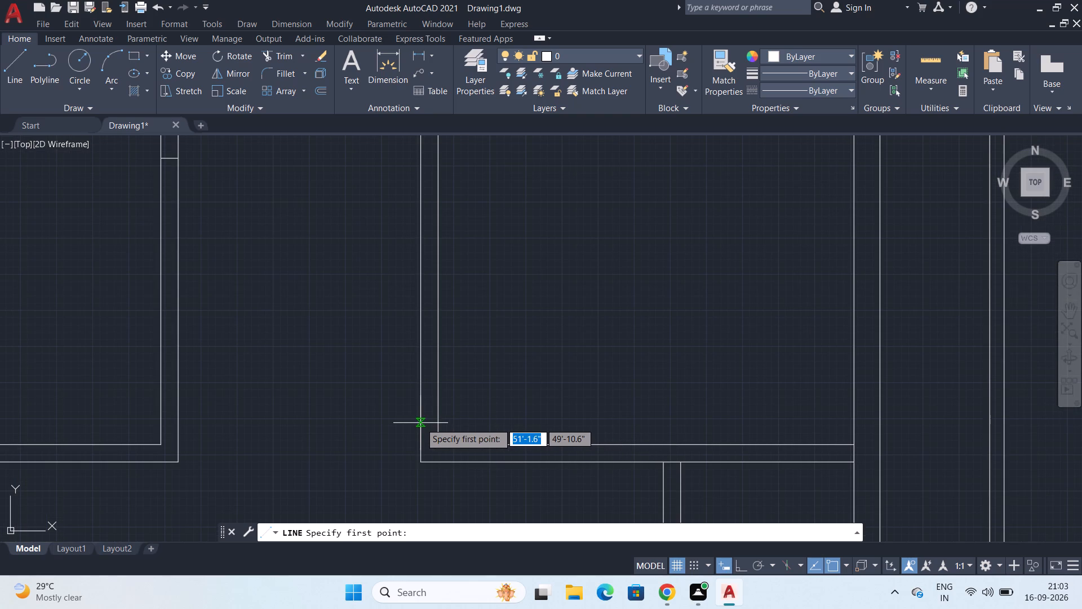
{"action": "left_click", "coordinate": [420, 416]}
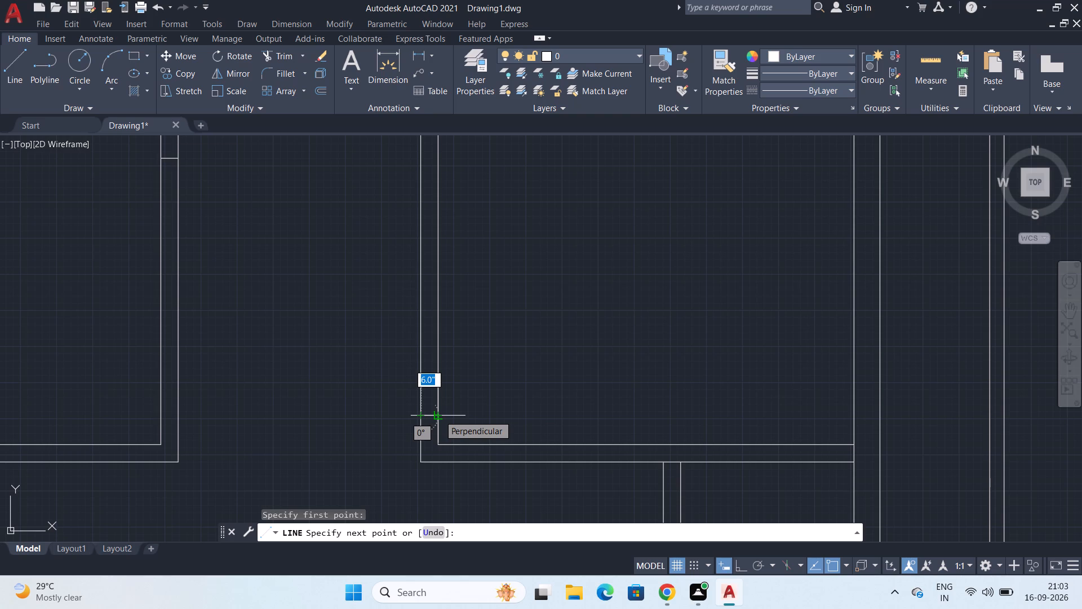
{"action": "left_click", "coordinate": [439, 415]}
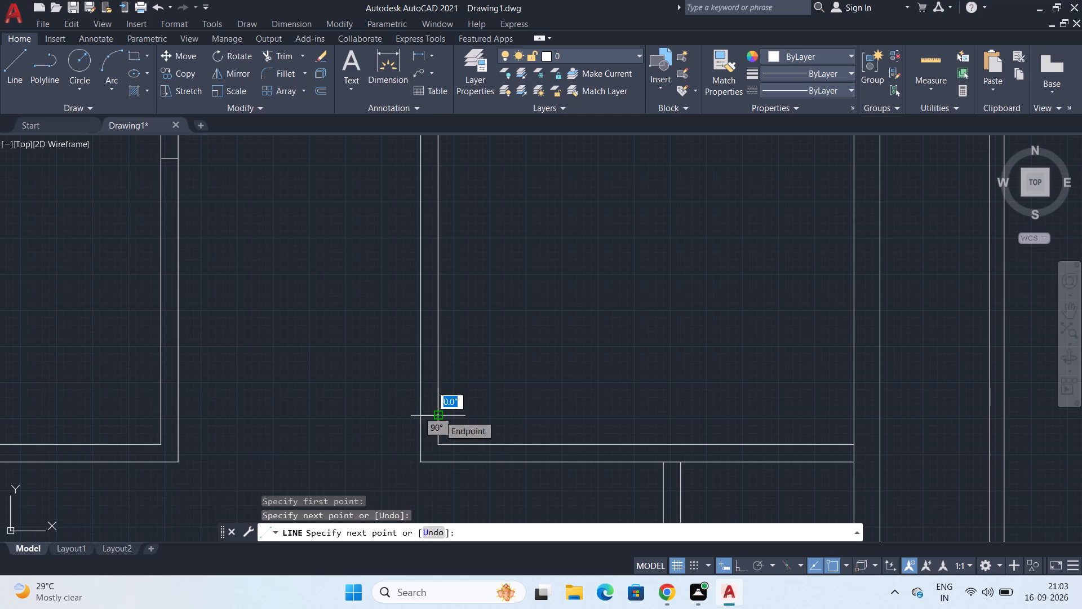
{"action": "key", "text": "Escape"}
Offset the new short line across the right hall partition 3' upward to mark an opening into that right room.
{"action": "type", "text": "OFF"}
{"action": "key", "text": "Return"}
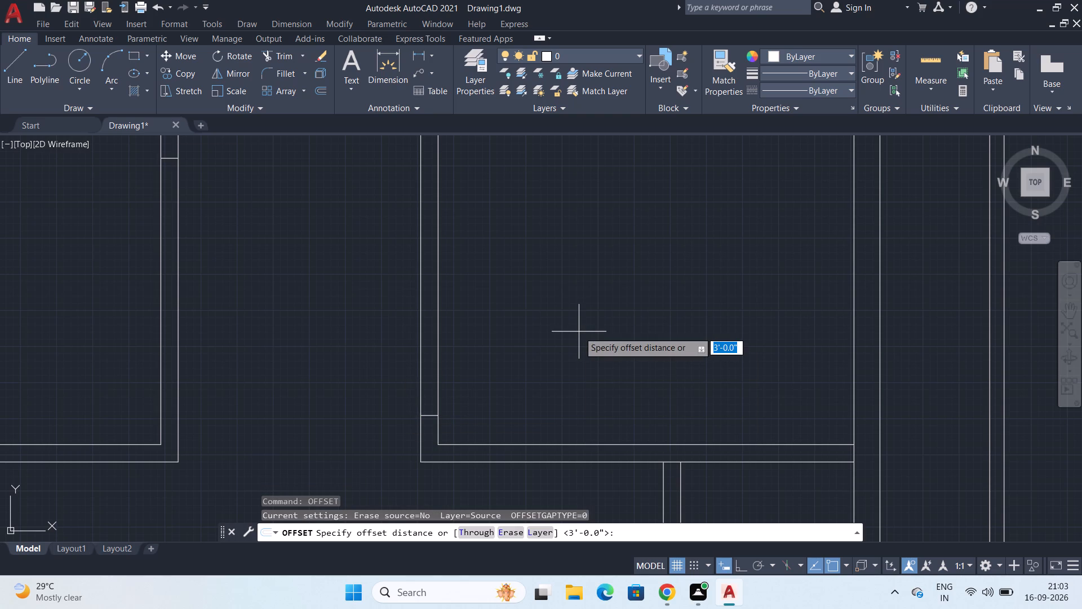
{"action": "type", "text": "3'"}
{"action": "key", "text": "Return"}
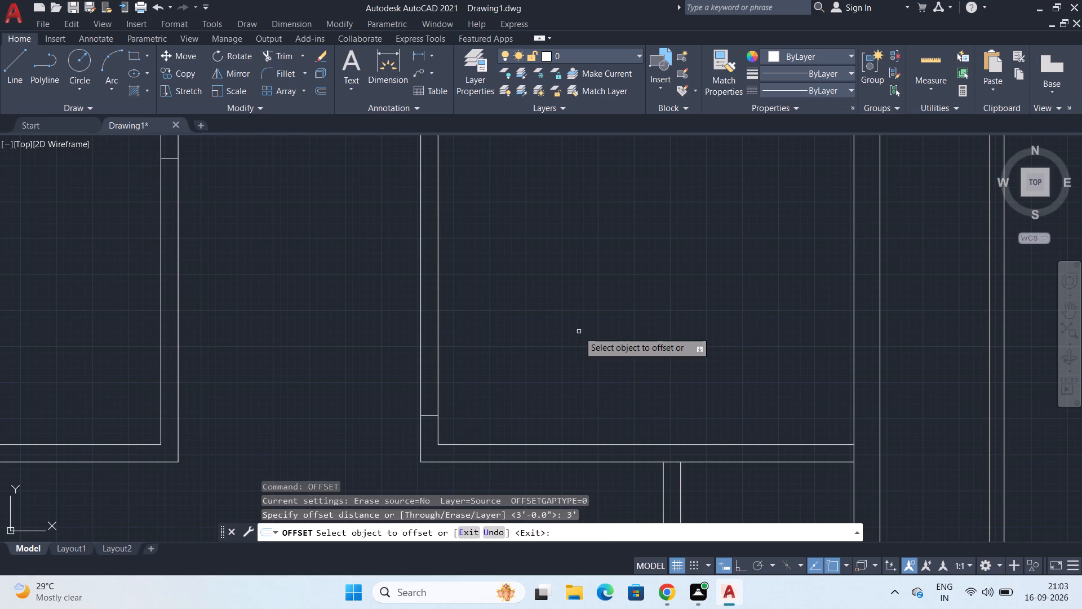
{"action": "left_click", "coordinate": [431, 416]}
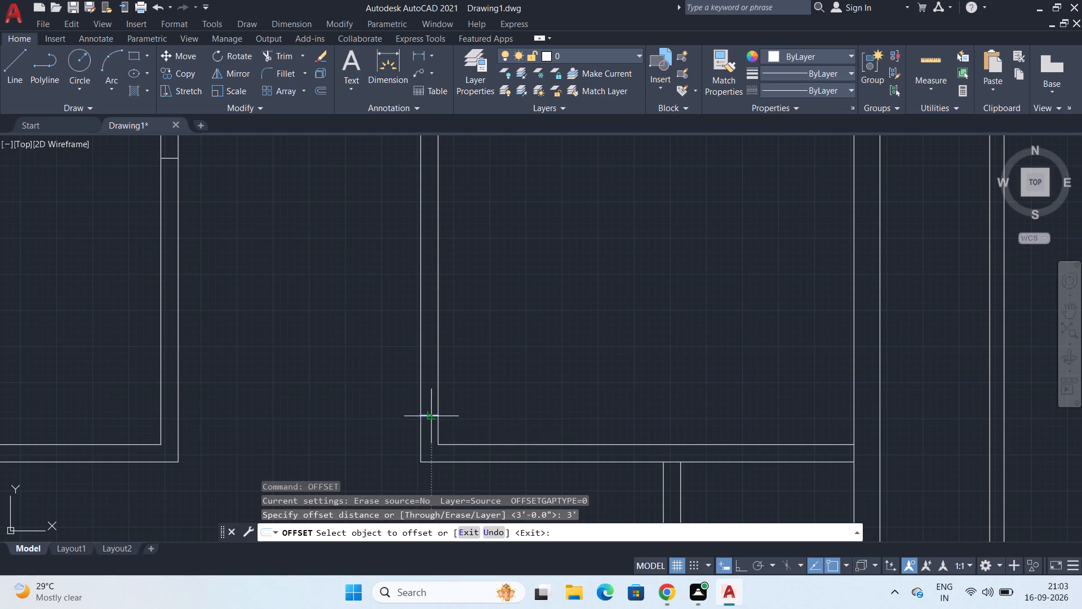
{"action": "left_click", "coordinate": [428, 262]}
{"action": "scroll", "coordinate": [470, 431], "scroll_direction": "down", "scroll_amount": 1}
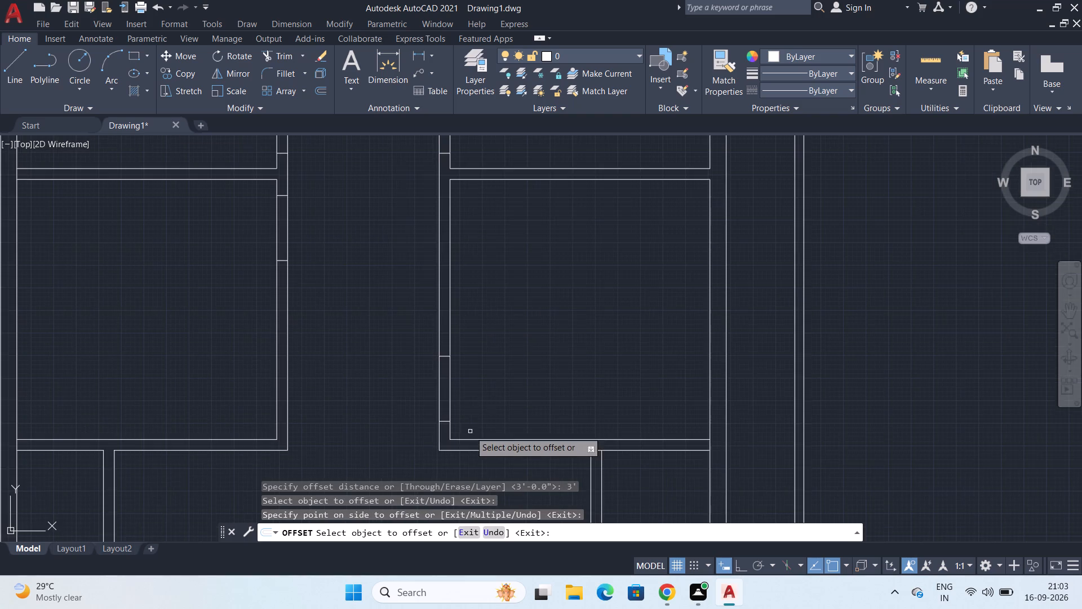
{"action": "middle_click_drag", "start_coordinate": [472, 426], "coordinate": [474, 389]}
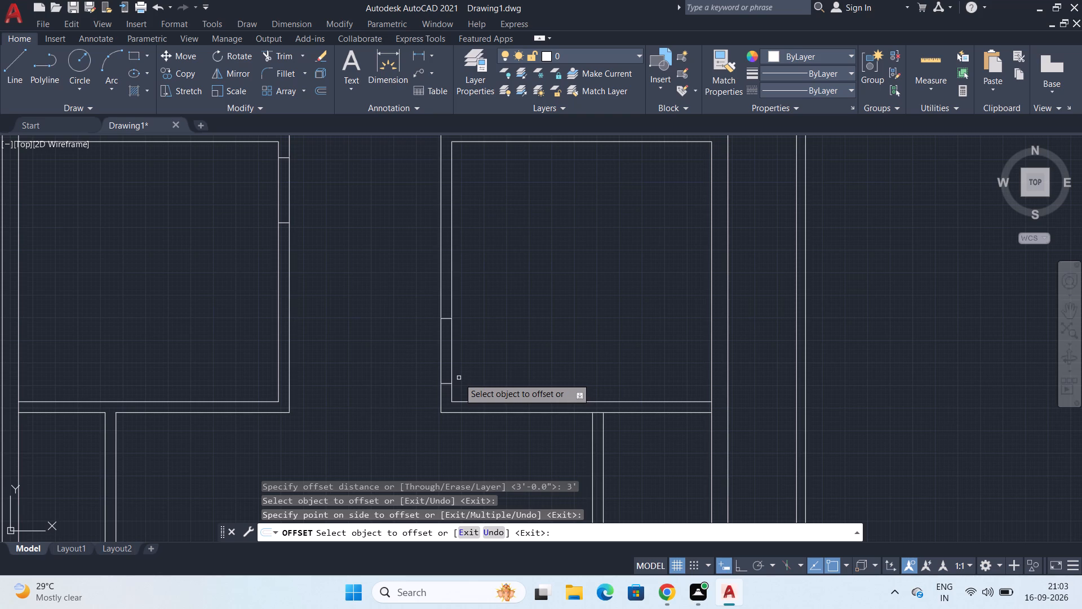
{"action": "key", "text": "space"}
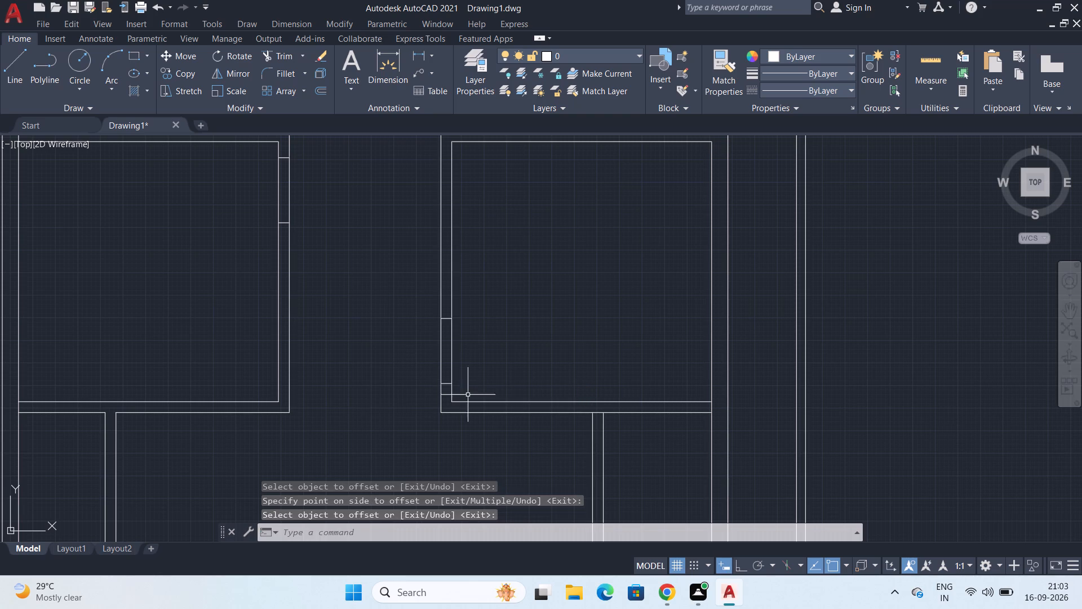
Draw a short vertical line across the left room's lower partition, above the small left room and near that small room's right partition.
{"action": "scroll", "coordinate": [488, 403], "scroll_direction": "down", "scroll_amount": 1}
{"action": "middle_click_drag", "start_coordinate": [488, 403], "coordinate": [510, 348]}
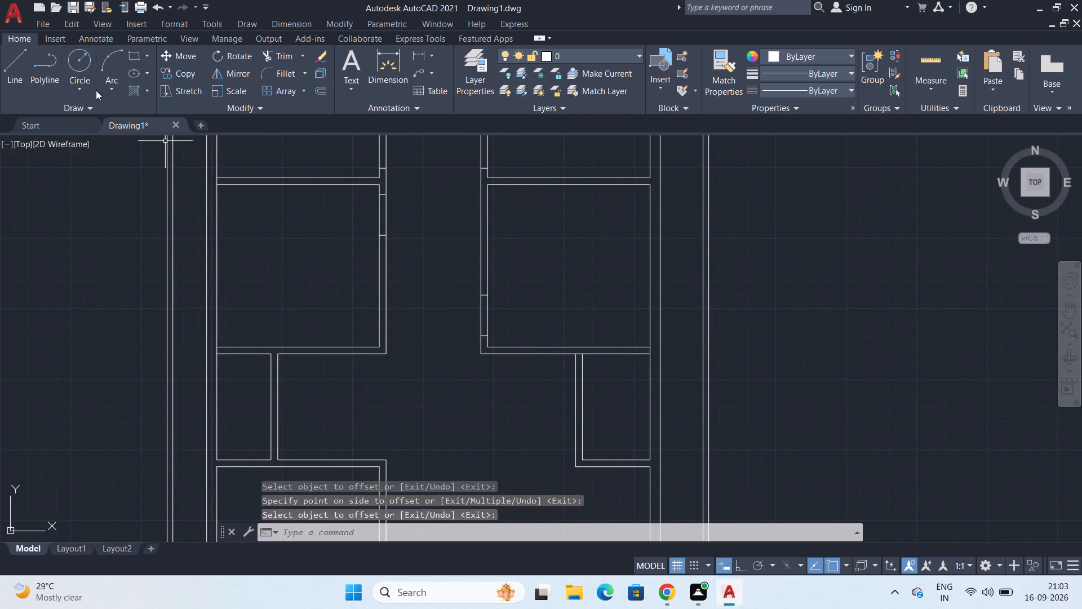
{"action": "left_click", "coordinate": [5, 67]}
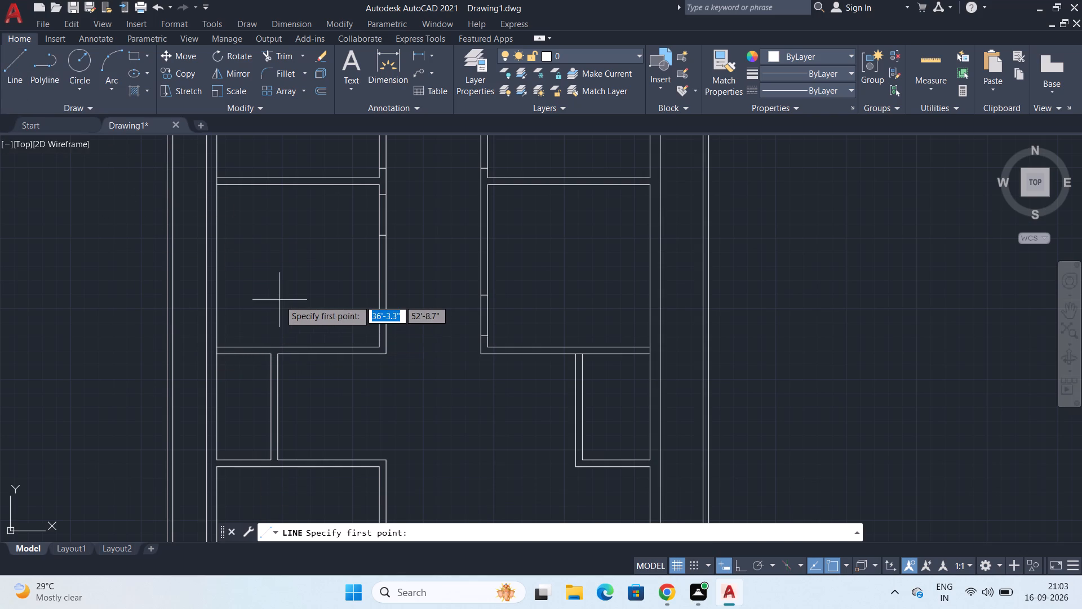
{"action": "middle_click_drag", "start_coordinate": [265, 369], "coordinate": [320, 383]}
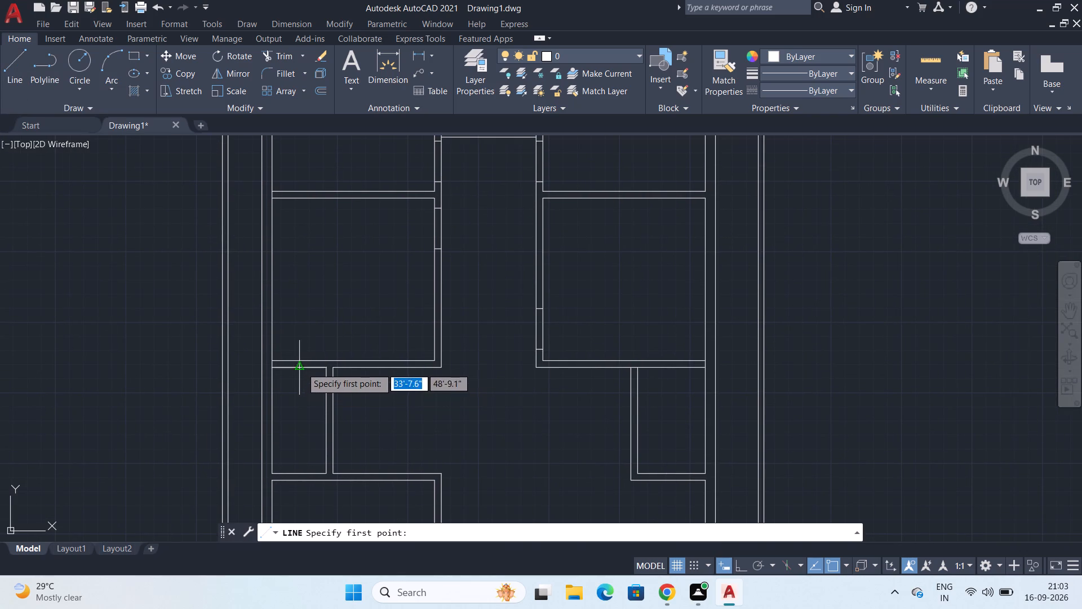
{"action": "scroll", "coordinate": [305, 361], "scroll_direction": "up", "scroll_amount": 2}
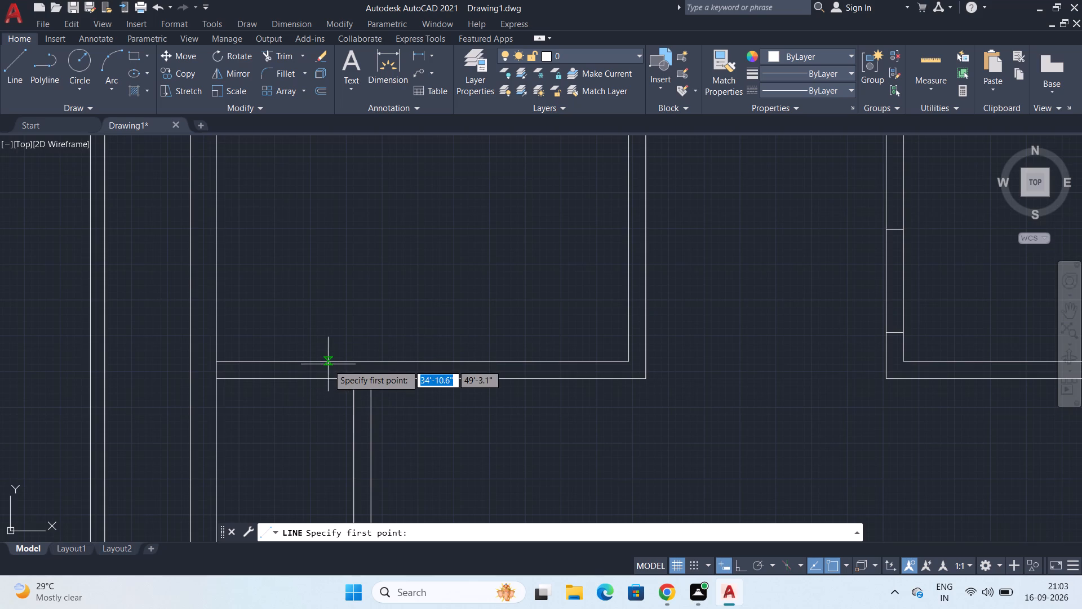
{"action": "scroll", "coordinate": [329, 365], "scroll_direction": "up", "scroll_amount": 1}
{"action": "middle_click_drag", "start_coordinate": [332, 365], "coordinate": [335, 317]}
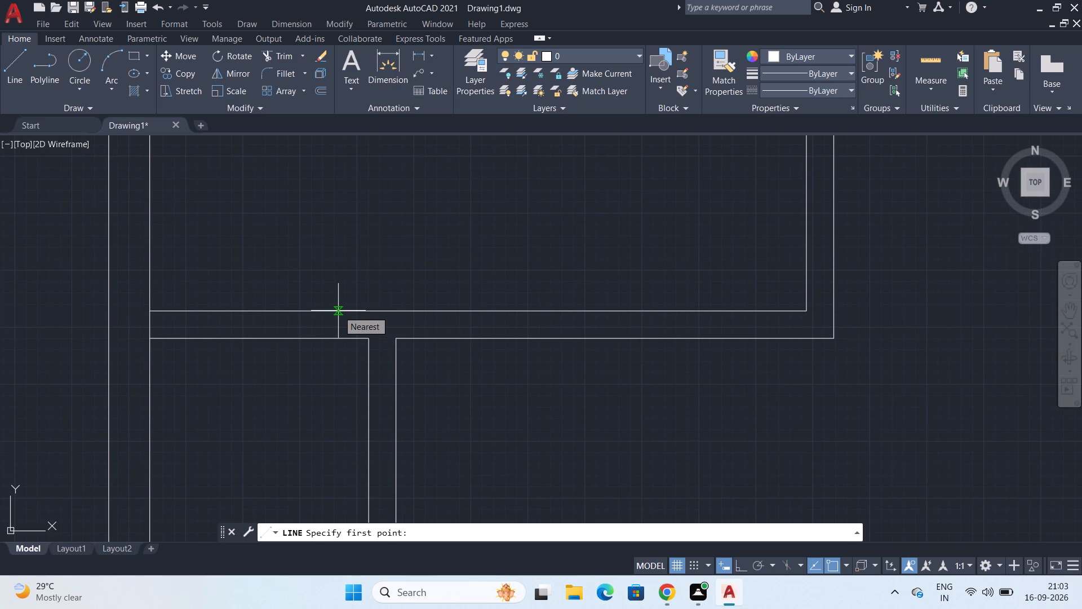
{"action": "left_click", "coordinate": [338, 311]}
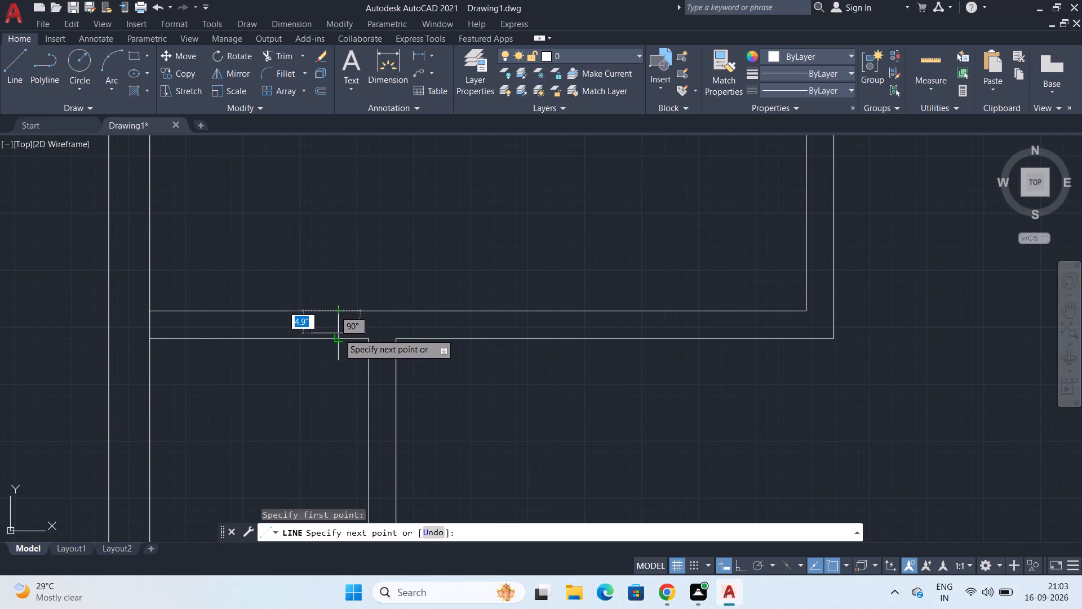
{"action": "left_click", "coordinate": [338, 339]}
{"action": "key", "text": "Escape"}
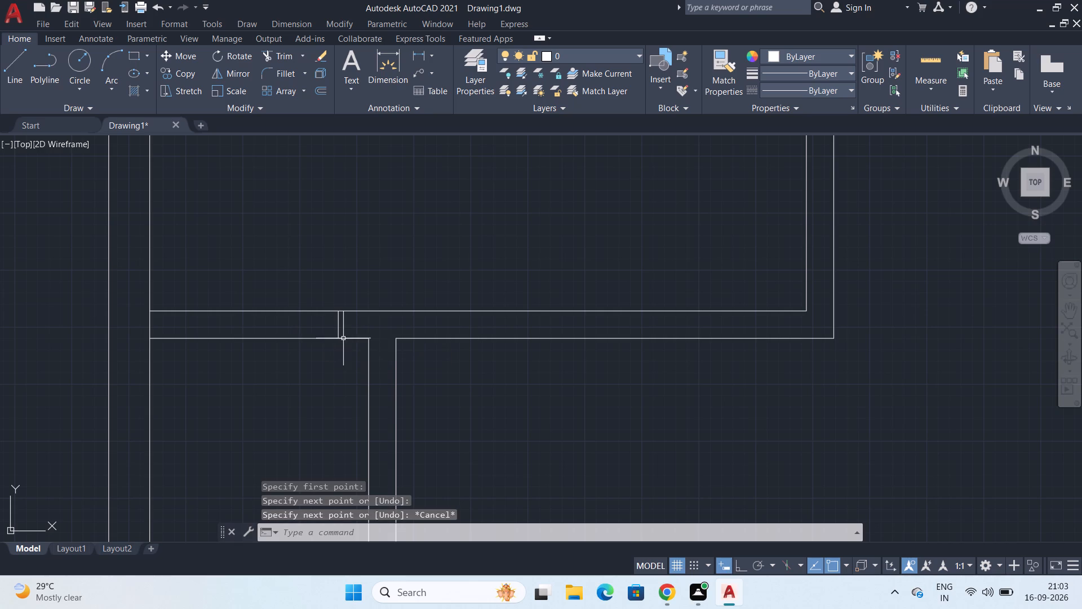
Offset the new short vertical line 2' to the left to mark an opening between the left room and the small room below.
{"action": "type", "text": "OFF"}
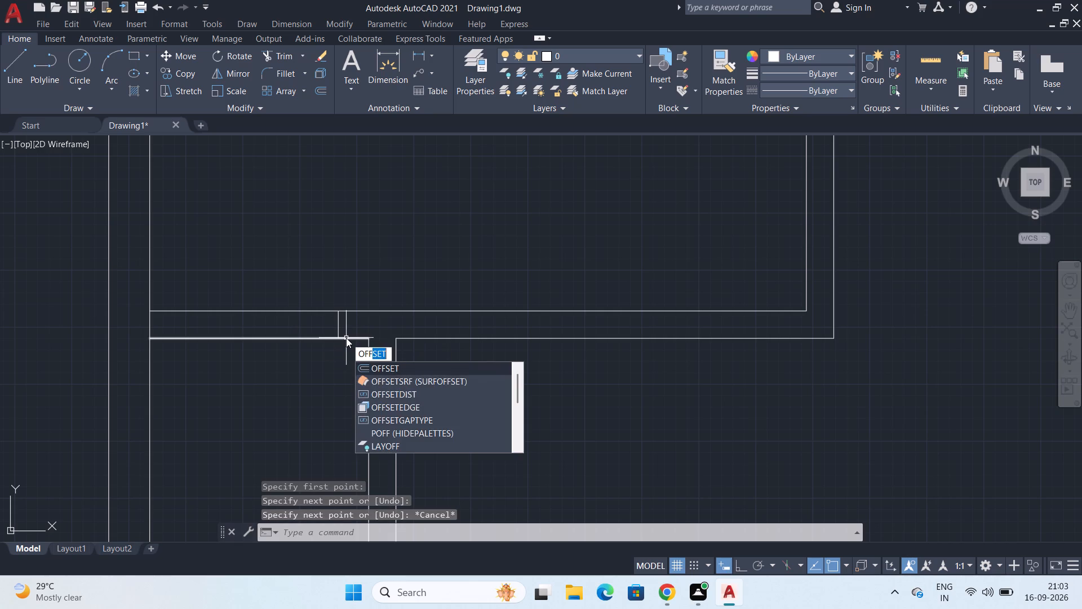
{"action": "key", "text": "Return"}
{"action": "type", "text": "2'"}
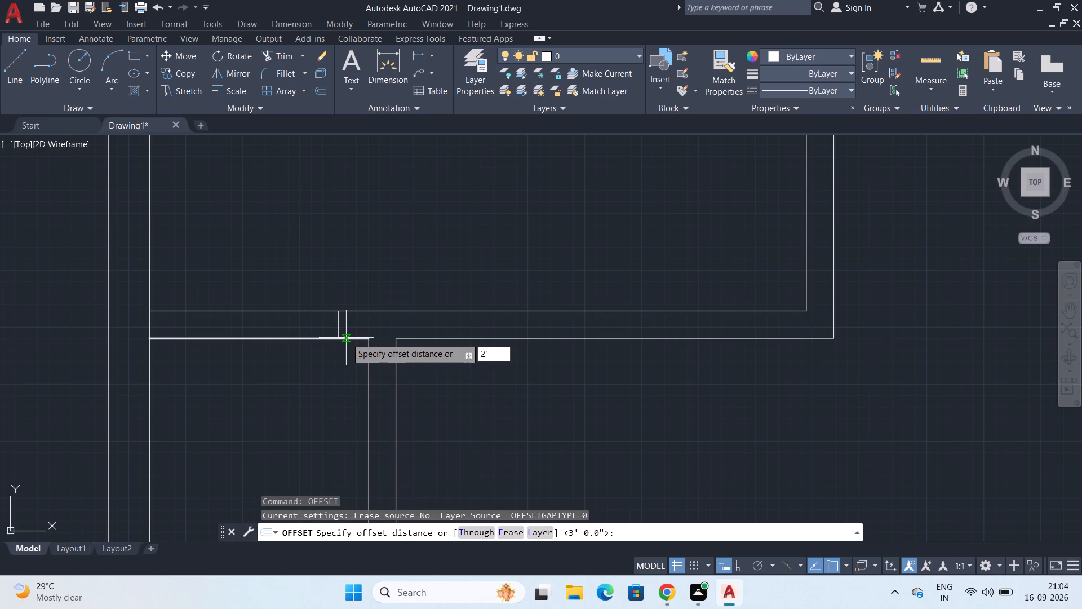
{"action": "key", "text": "Return"}
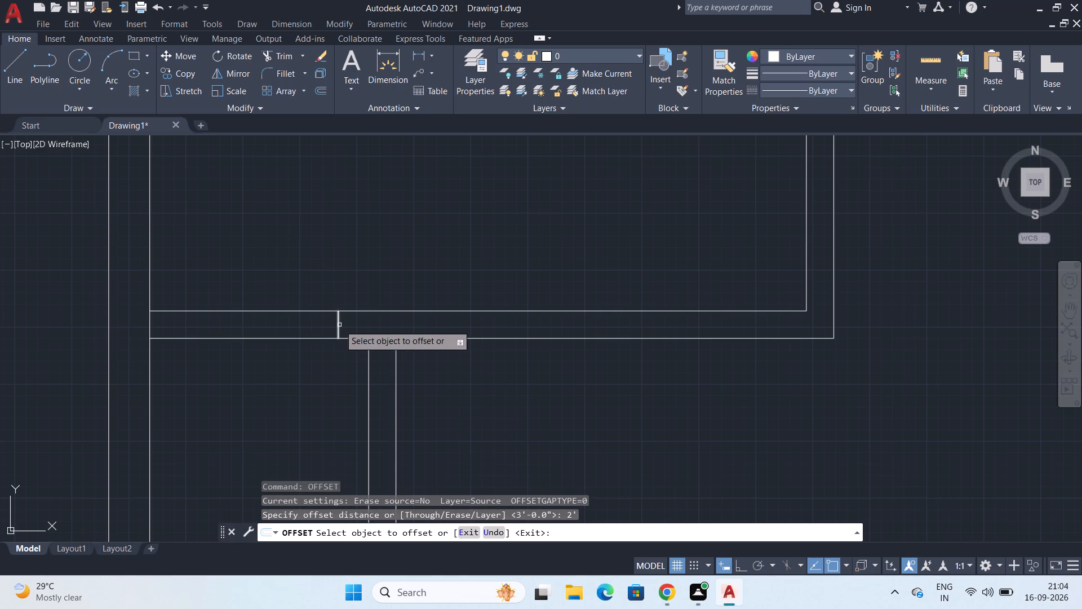
{"action": "left_click", "coordinate": [339, 325]}
{"action": "left_click", "coordinate": [250, 325]}
{"action": "scroll", "coordinate": [435, 345], "scroll_direction": "down", "scroll_amount": 3}
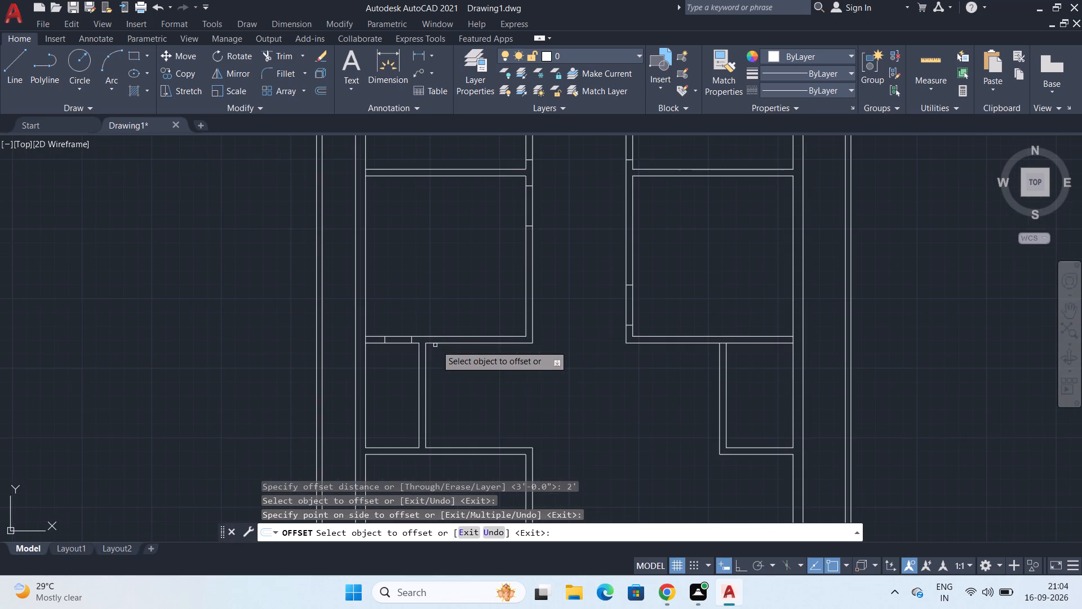
{"action": "middle_click_drag", "start_coordinate": [509, 385], "coordinate": [232, 336]}
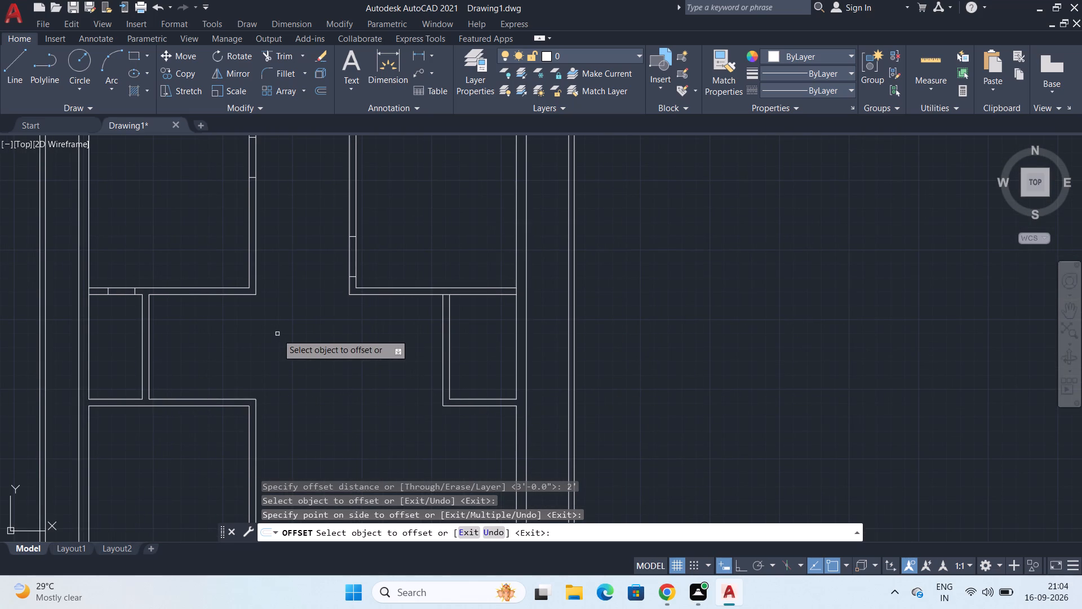
{"action": "key", "text": "space"}
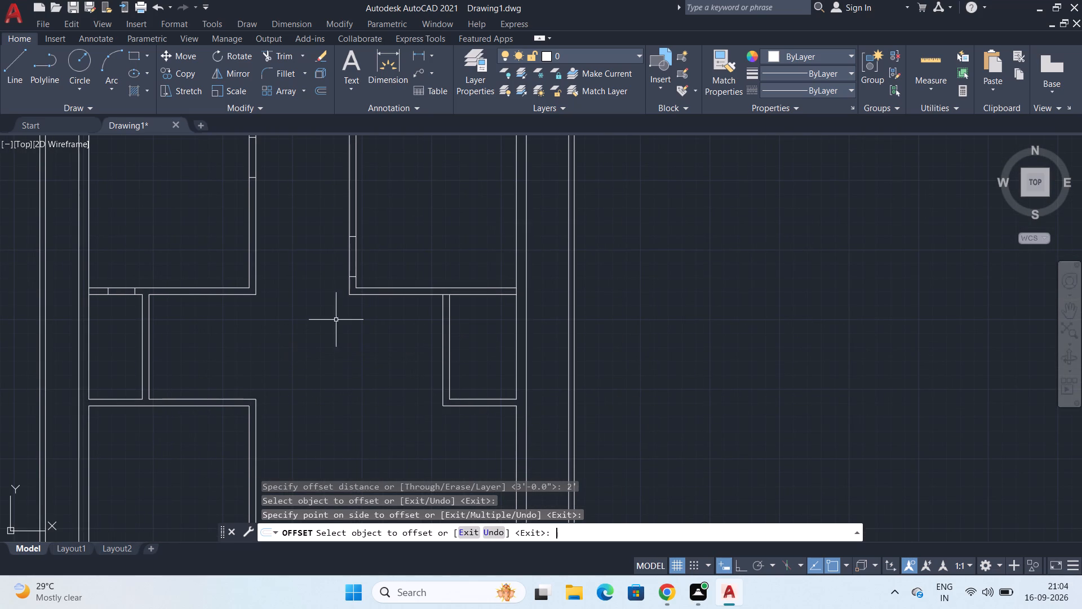
Draw a 6" vertical line across the right room's lower partition, above the small right room and near the outer building wall.
{"action": "middle_click_drag", "start_coordinate": [370, 353], "coordinate": [309, 325]}
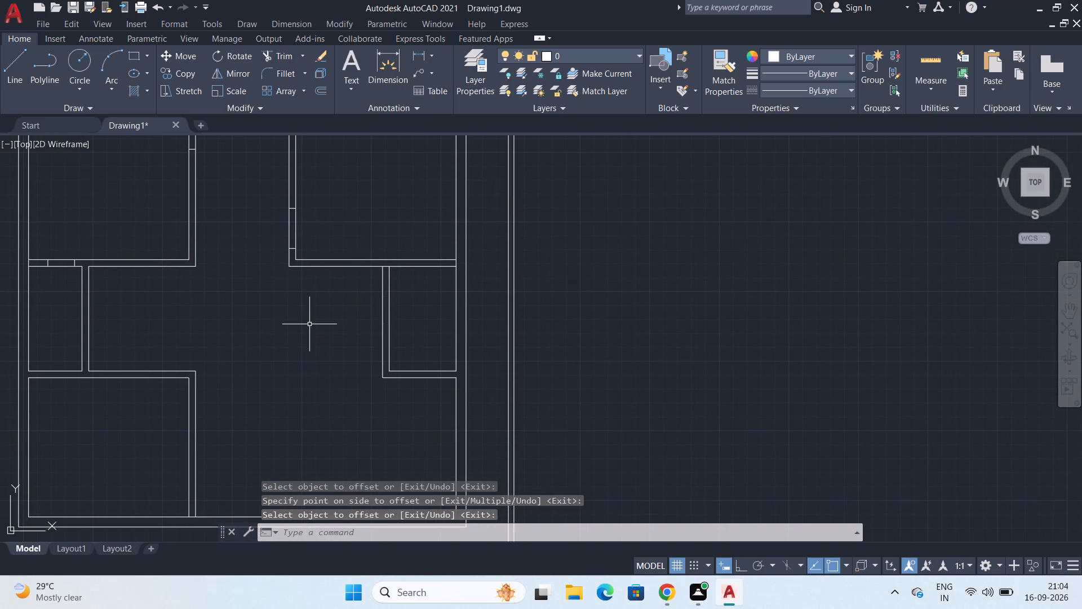
{"action": "middle_click_drag", "start_coordinate": [362, 318], "coordinate": [319, 342]}
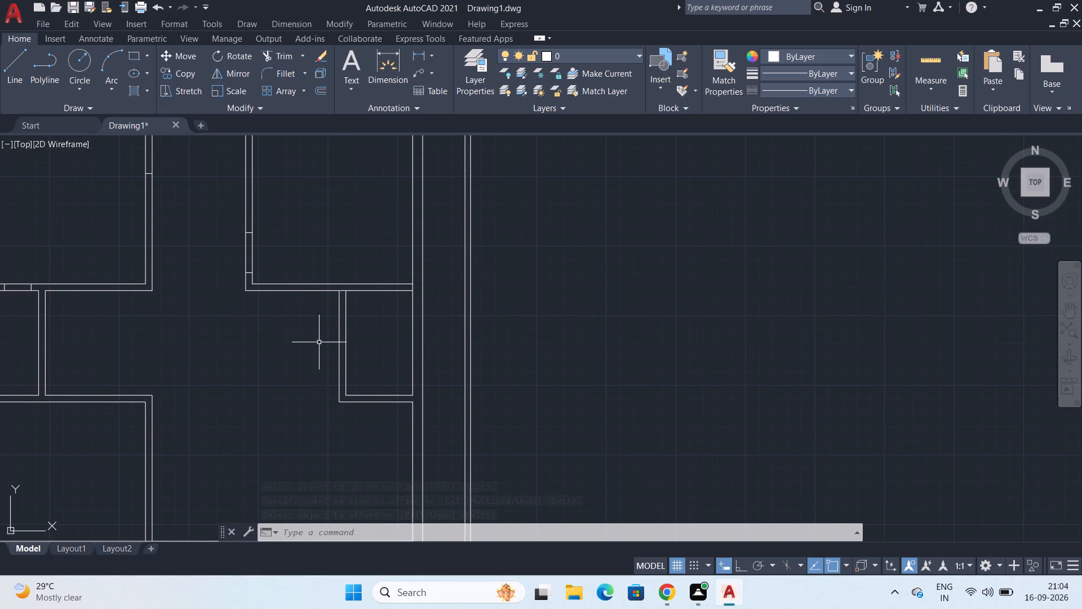
{"action": "left_click", "coordinate": [18, 57]}
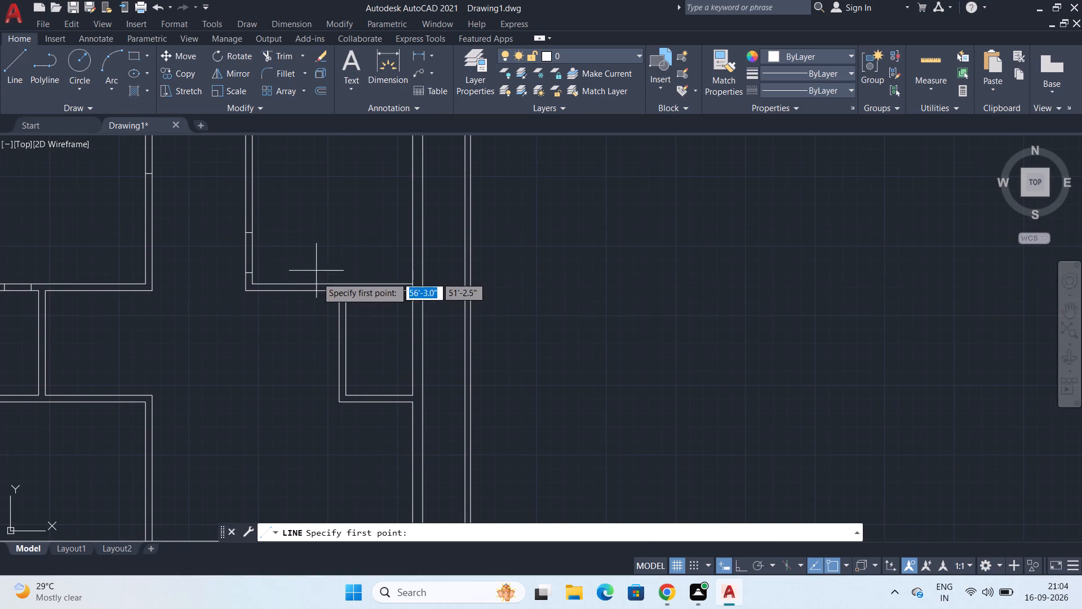
{"action": "scroll", "coordinate": [331, 294], "scroll_direction": "up", "scroll_amount": 2}
{"action": "middle_click_drag", "start_coordinate": [415, 312], "coordinate": [378, 323]}
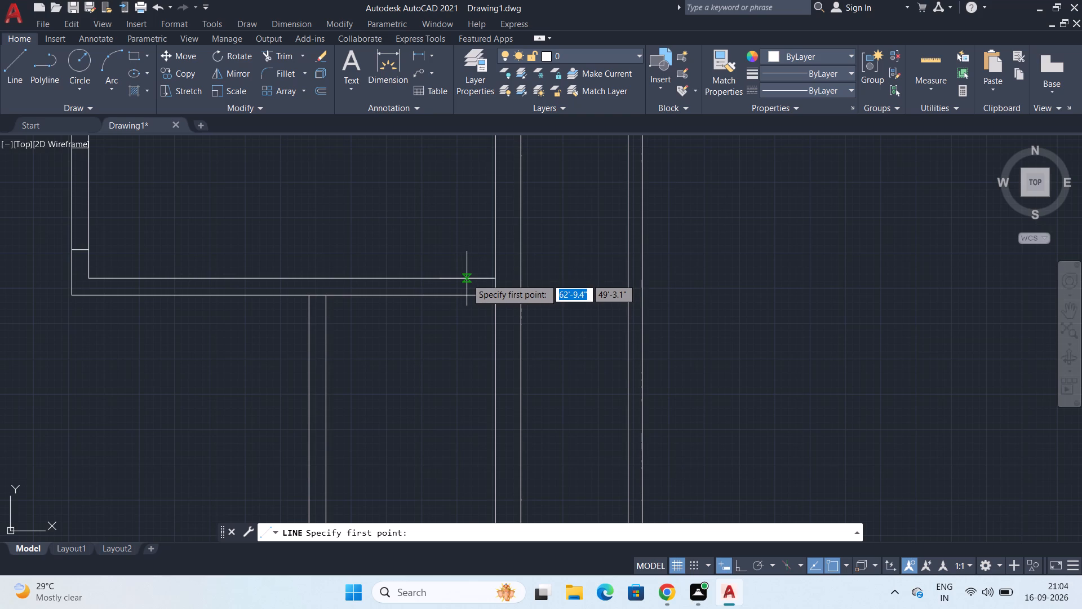
{"action": "left_click", "coordinate": [467, 279]}
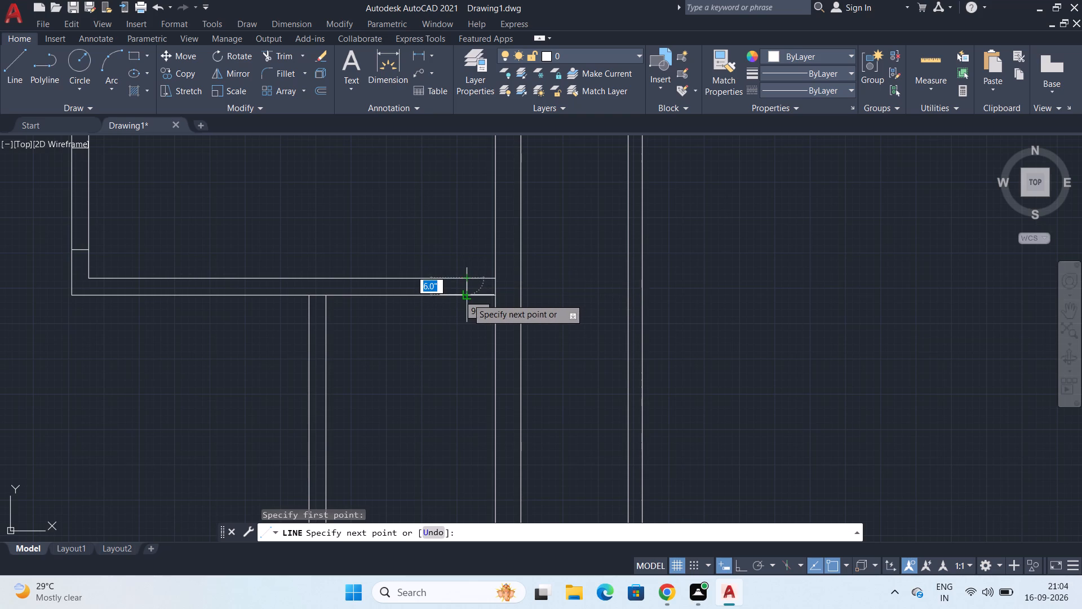
{"action": "left_click", "coordinate": [467, 298]}
{"action": "key", "text": "Escape"}
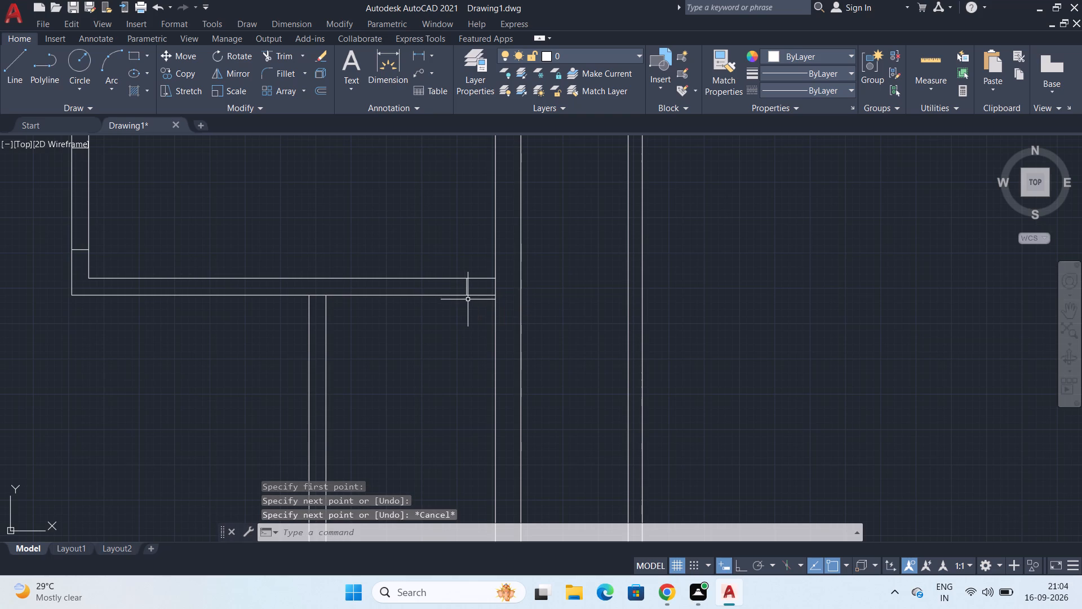
Offset the short vertical line 2' to the left to mark an opening between the right room and the small room below.
{"action": "type", "text": "OFF"}
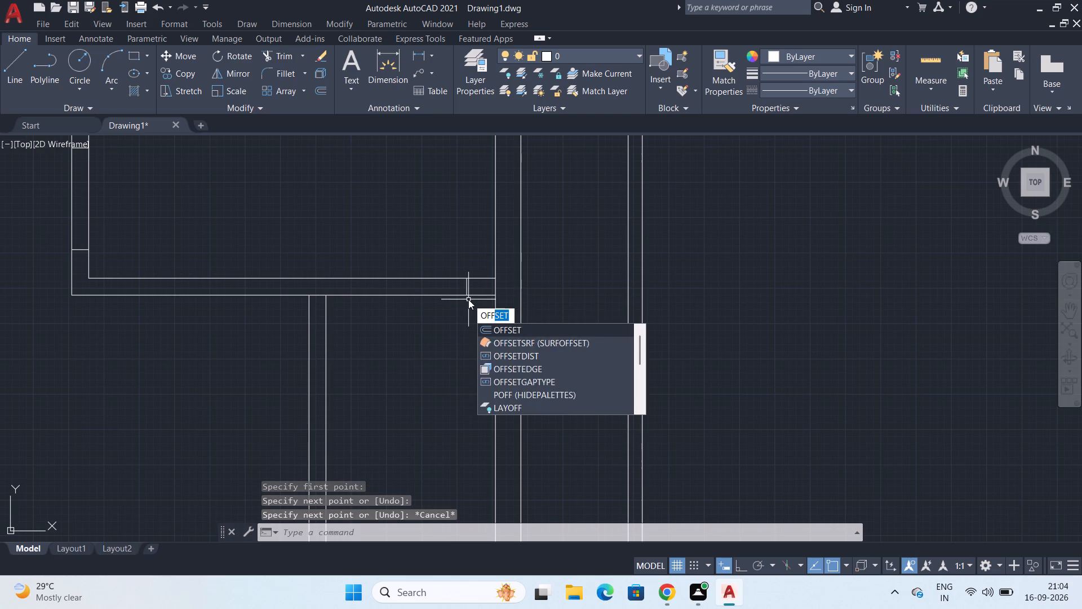
{"action": "key", "text": "Return"}
{"action": "type", "text": "2'"}
{"action": "key", "text": "Return"}
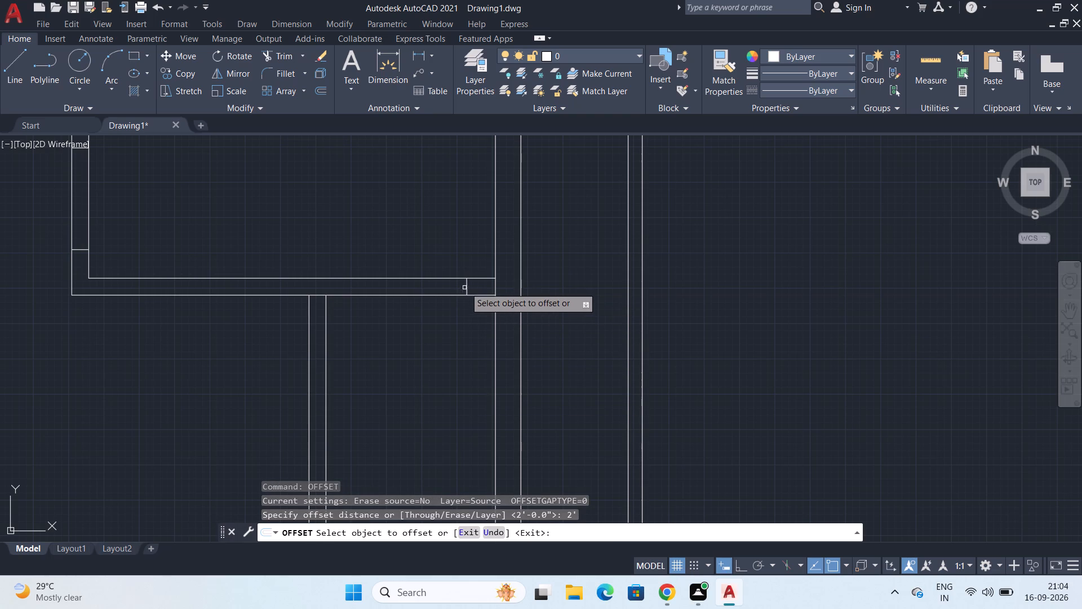
{"action": "left_click", "coordinate": [466, 286]}
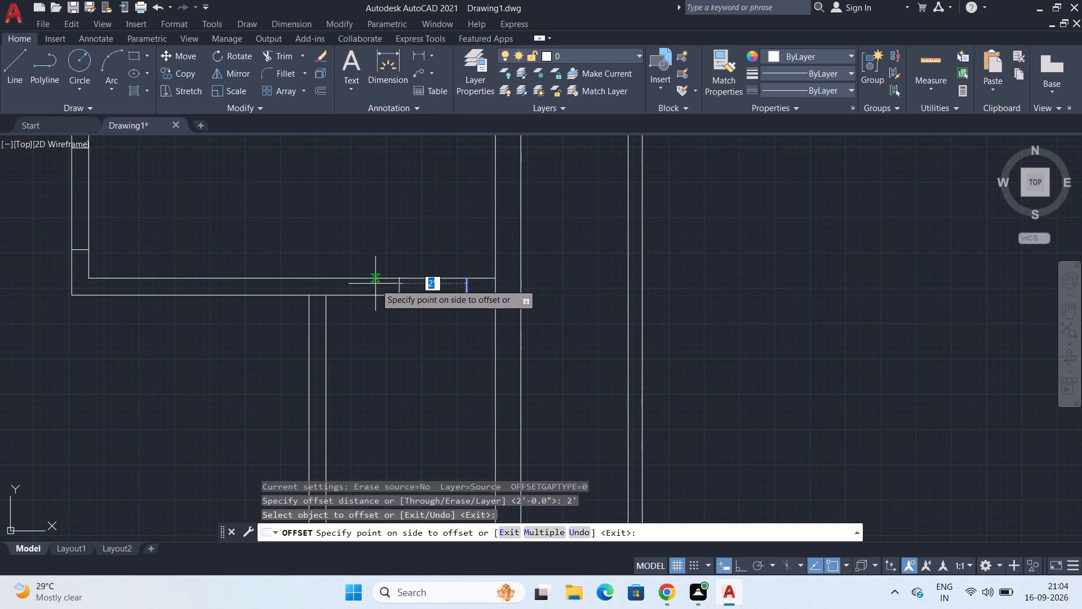
{"action": "left_click", "coordinate": [375, 284]}
{"action": "key", "text": "space"}
Draw a short vertical line across the building's bottom outer wall, to the right of the lower-left room.
{"action": "scroll", "coordinate": [440, 339], "scroll_direction": "down", "scroll_amount": 2}
{"action": "middle_click_drag", "start_coordinate": [435, 357], "coordinate": [453, 329]}
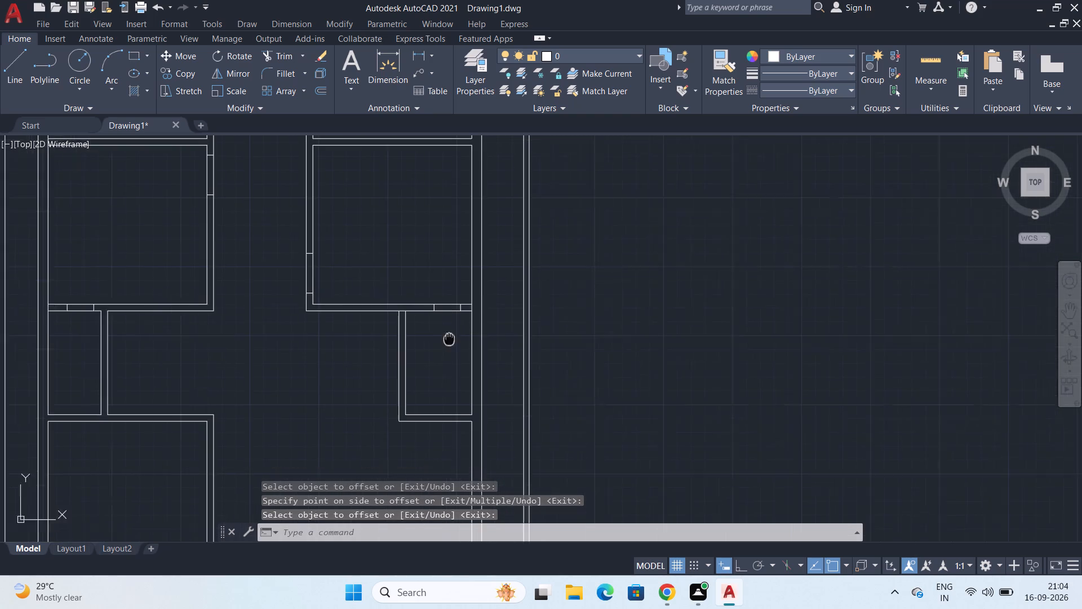
{"action": "middle_click_drag", "start_coordinate": [453, 329], "coordinate": [495, 231]}
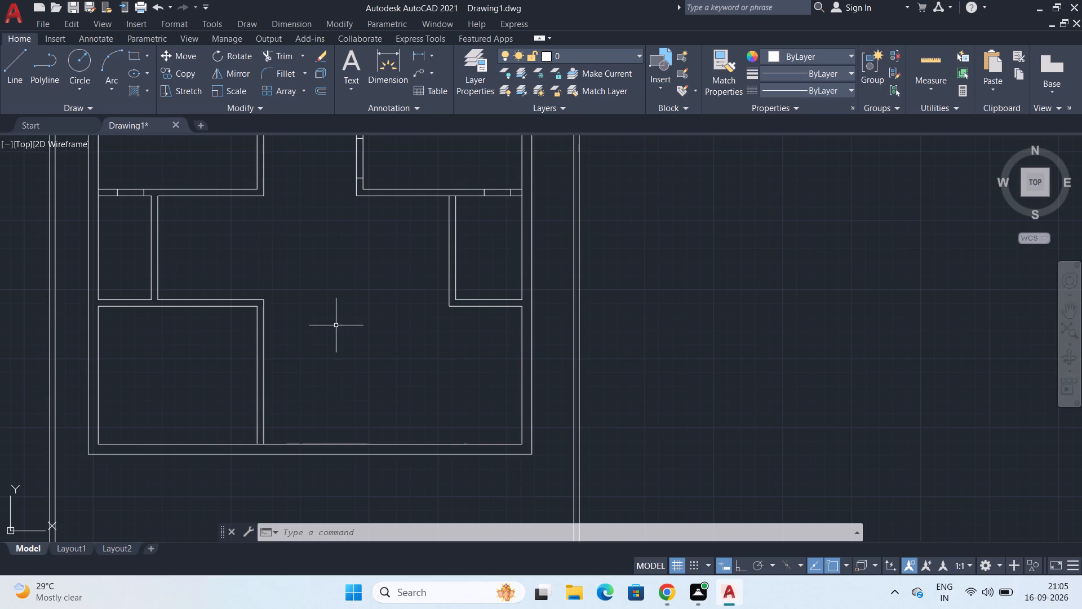
{"action": "middle_click_drag", "start_coordinate": [313, 400], "coordinate": [335, 333]}
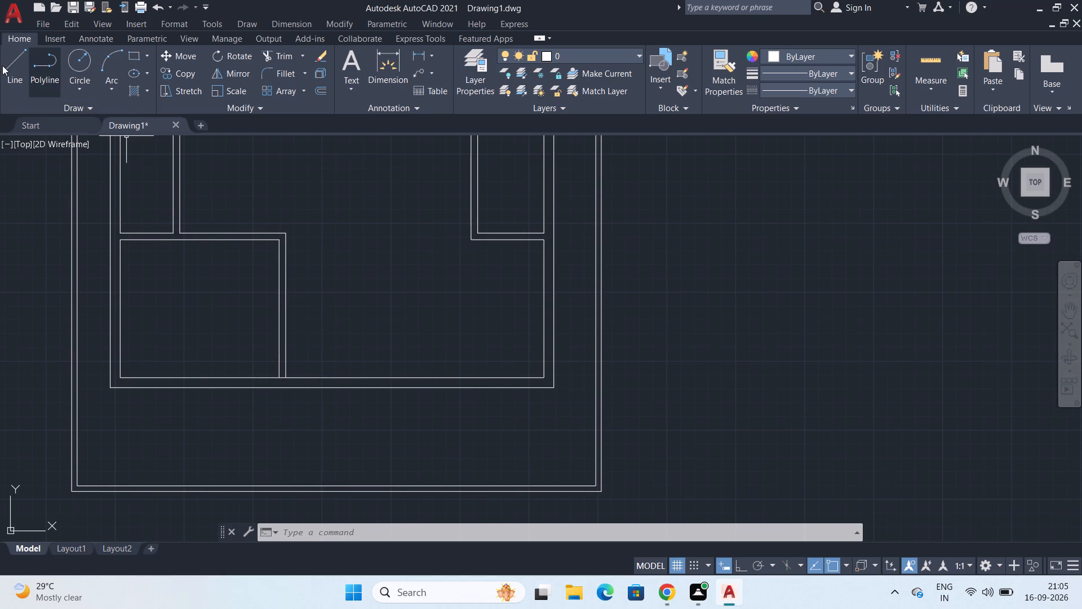
{"action": "left_click", "coordinate": [6, 63]}
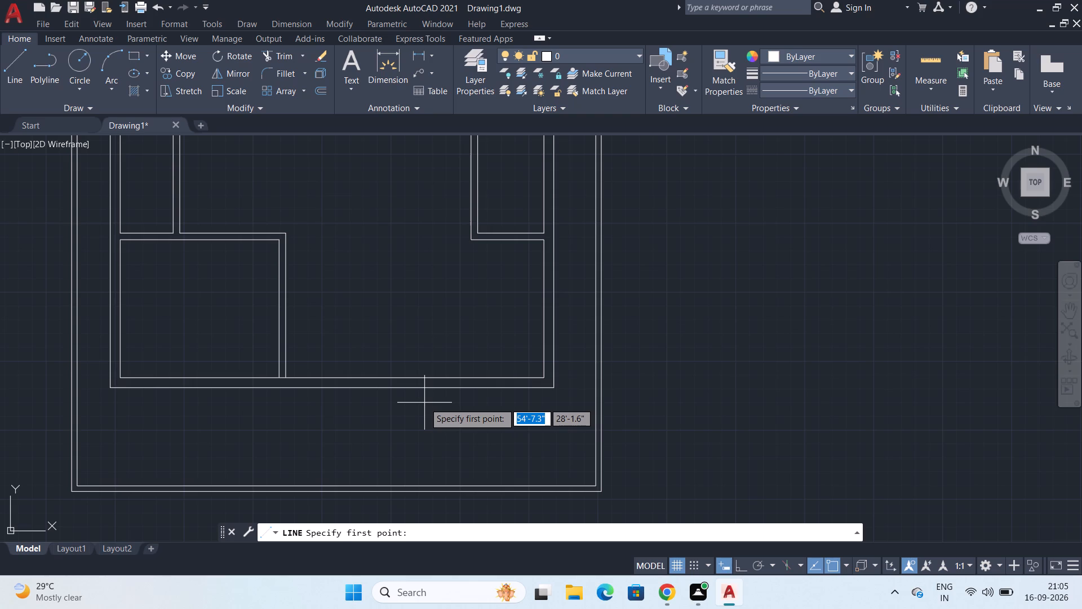
{"action": "middle_click_drag", "start_coordinate": [424, 403], "coordinate": [459, 401]}
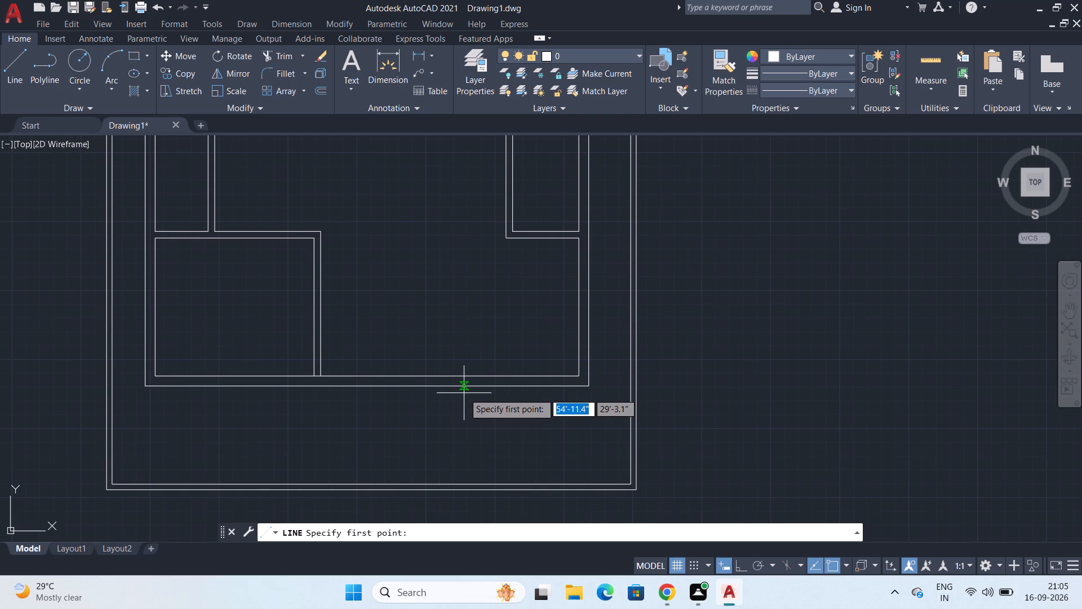
{"action": "scroll", "coordinate": [464, 383], "scroll_direction": "up", "scroll_amount": 1}
{"action": "scroll", "coordinate": [464, 383], "scroll_direction": "down", "scroll_amount": 1}
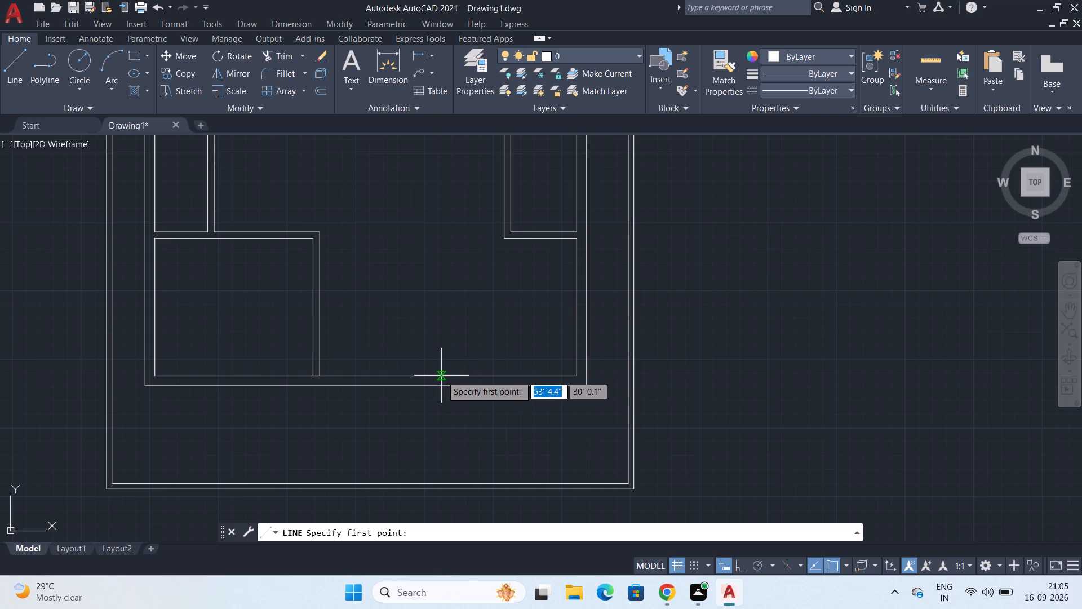
{"action": "left_click", "coordinate": [441, 376]}
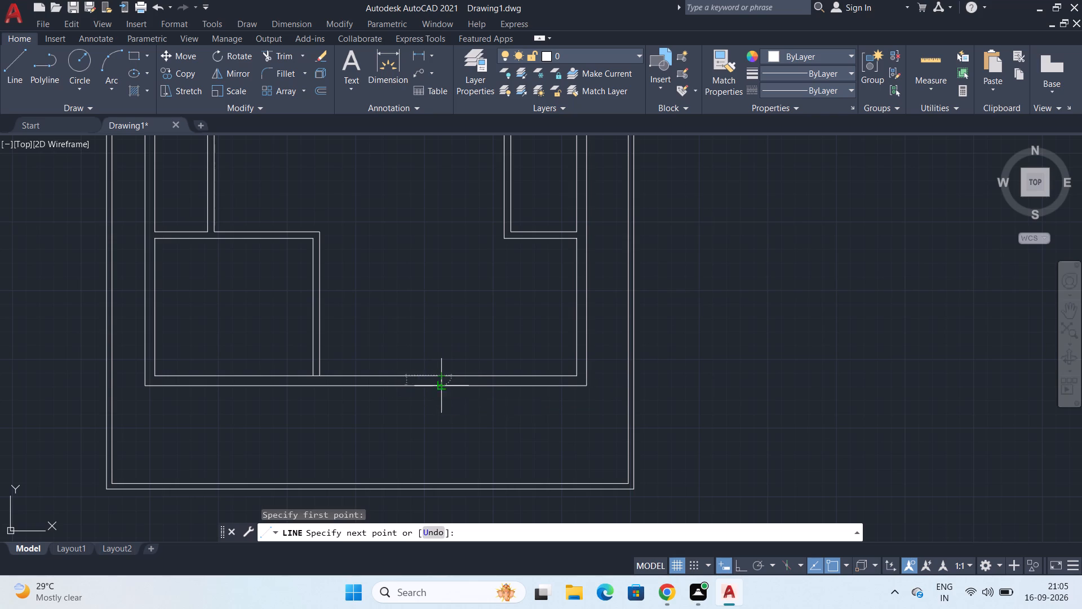
{"action": "left_click", "coordinate": [440, 385]}
{"action": "key", "text": "Escape"}
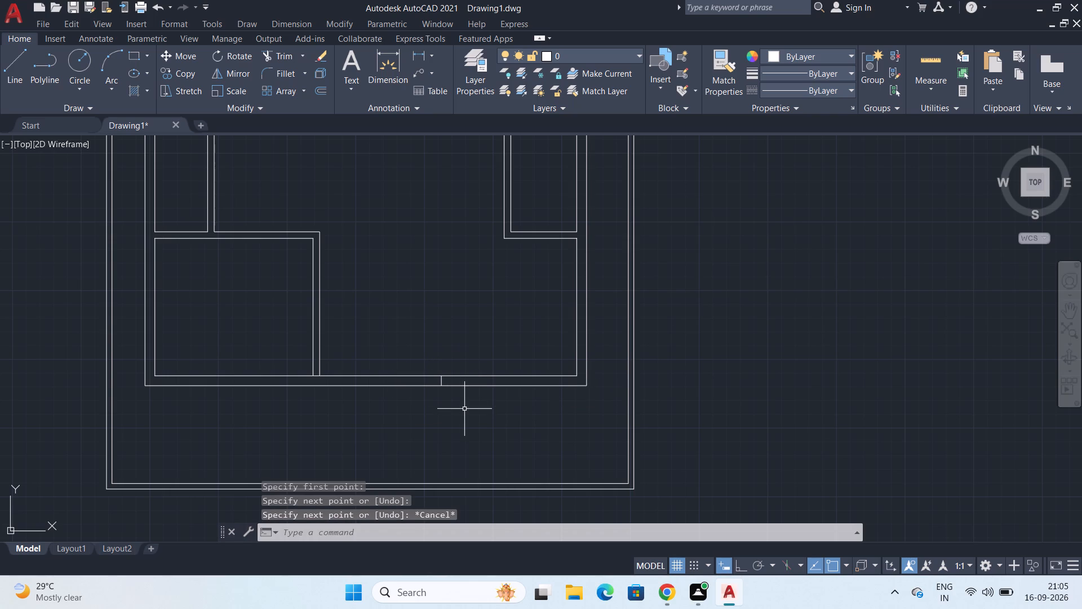
Offset the new short line 4' to the right to mark an opening in the bottom outer wall.
{"action": "type", "text": "OFF"}
{"action": "key", "text": "Return"}
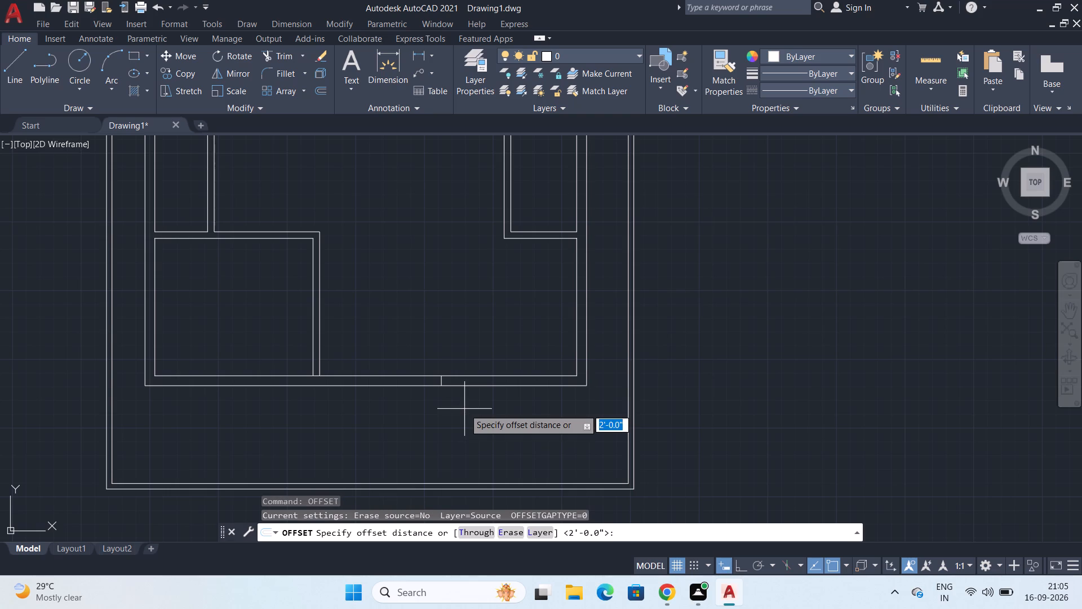
{"action": "type", "text": "4'"}
{"action": "key", "text": "Return"}
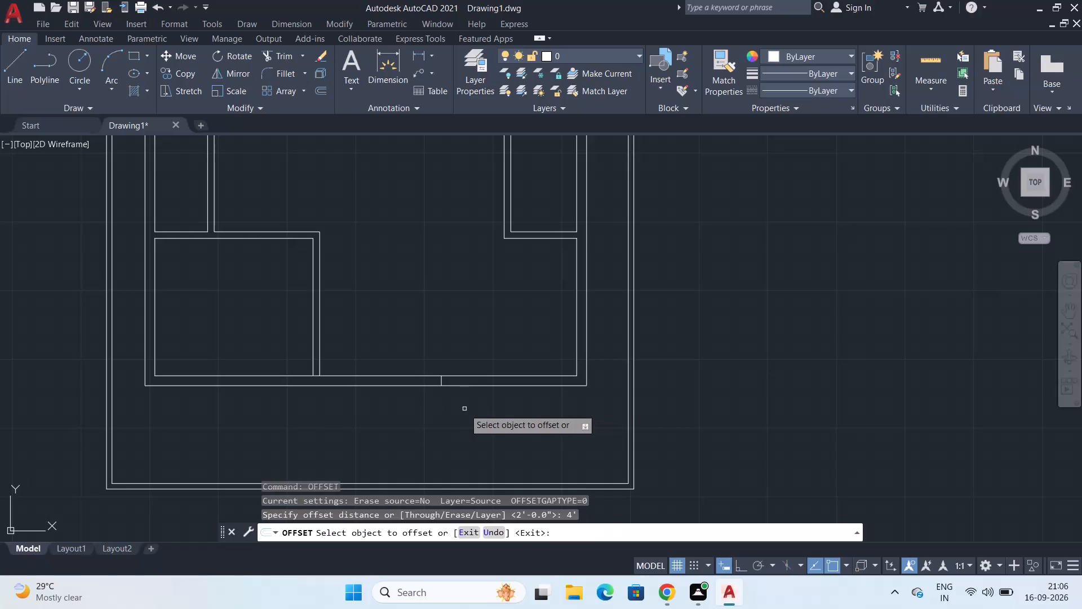
{"action": "left_click", "coordinate": [441, 381]}
{"action": "left_click", "coordinate": [533, 382]}
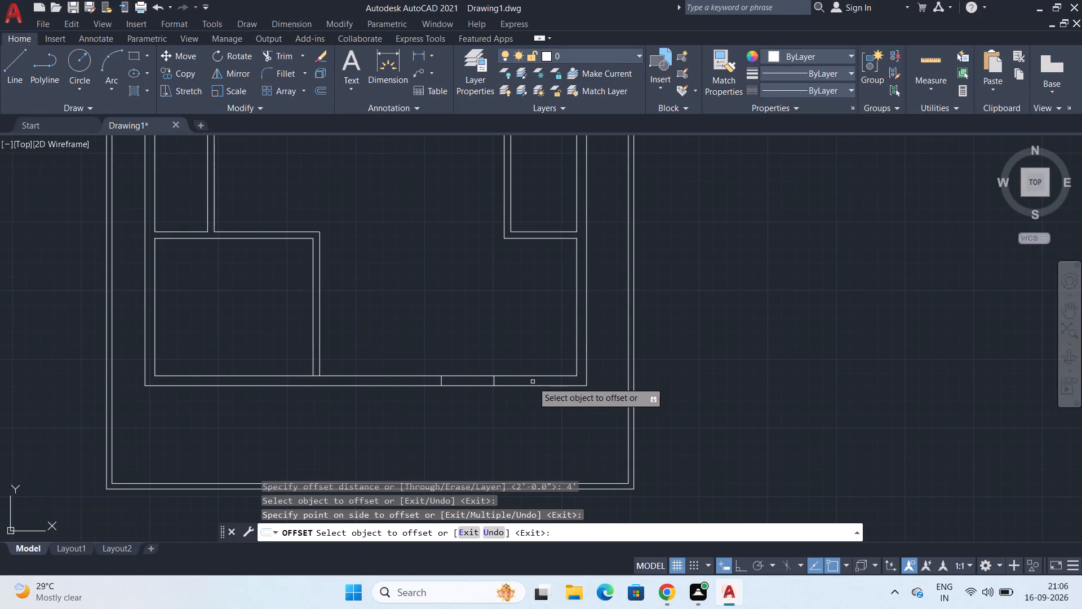
{"action": "scroll", "coordinate": [518, 381], "scroll_direction": "down", "scroll_amount": 1}
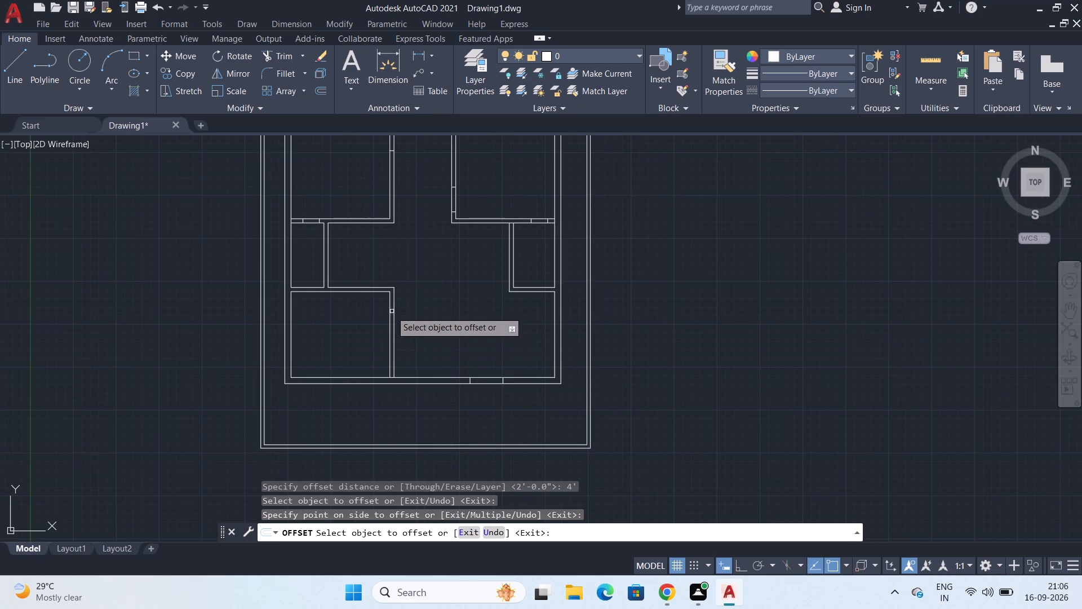
{"action": "key", "text": "space"}
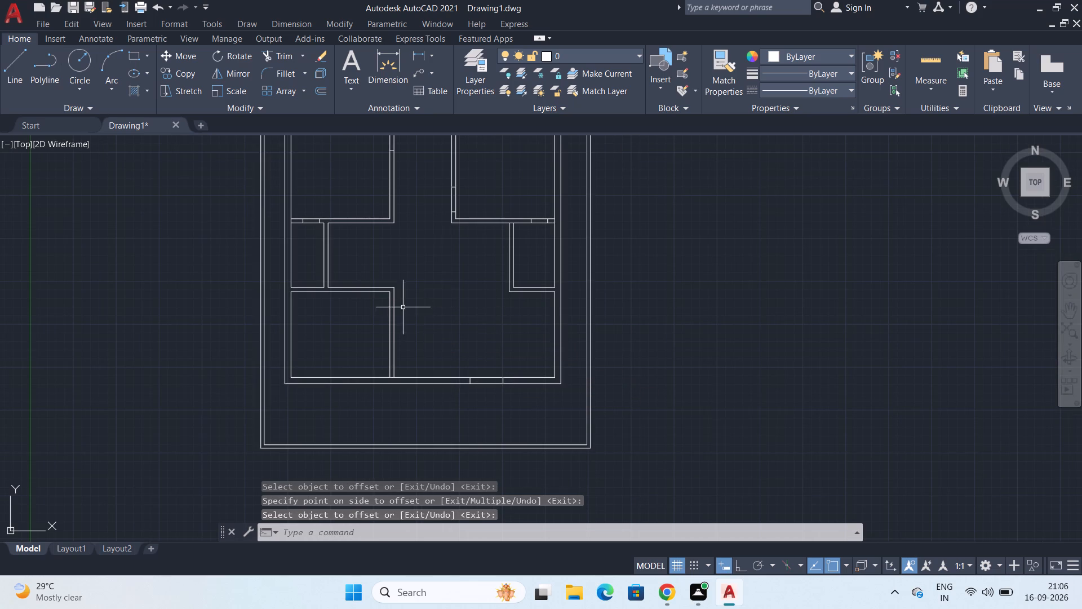
Draw a short vertical line across the lower-left room's top partition, just right of the small left room's partition.
{"action": "key", "text": "l"}
{"action": "key", "text": "Return"}
{"action": "scroll", "coordinate": [350, 308], "scroll_direction": "up", "scroll_amount": 2}
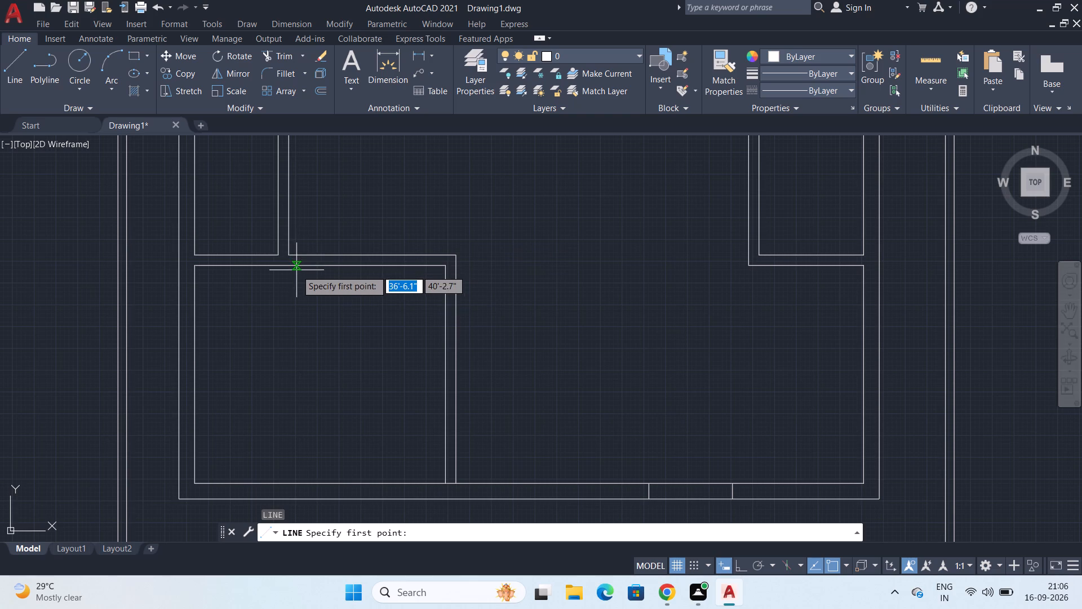
{"action": "middle_click_drag", "start_coordinate": [296, 270], "coordinate": [330, 279]}
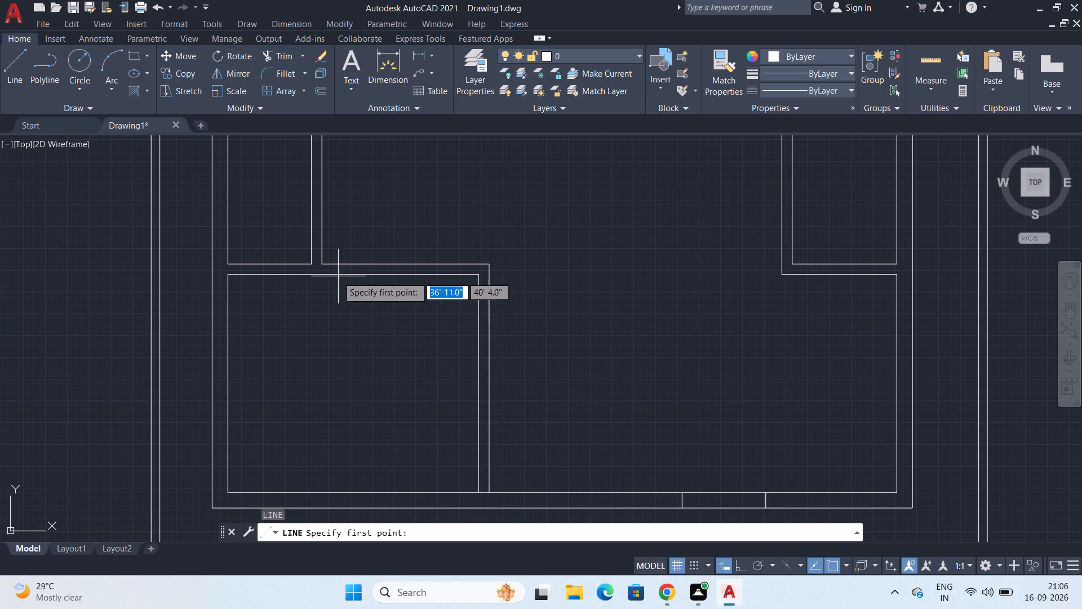
{"action": "scroll", "coordinate": [332, 276], "scroll_direction": "up", "scroll_amount": 1}
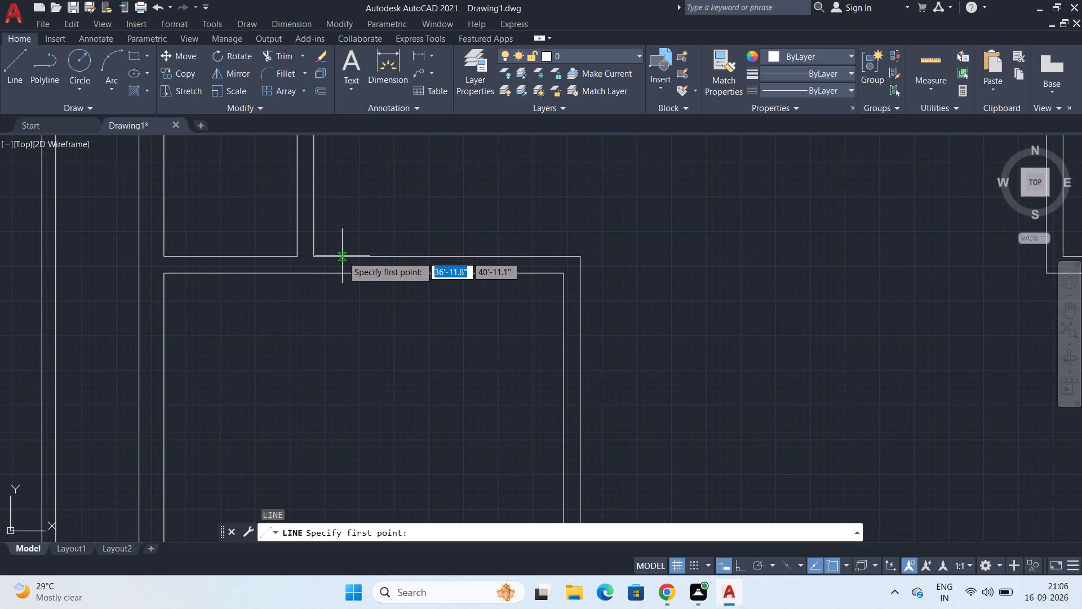
{"action": "left_click", "coordinate": [342, 256]}
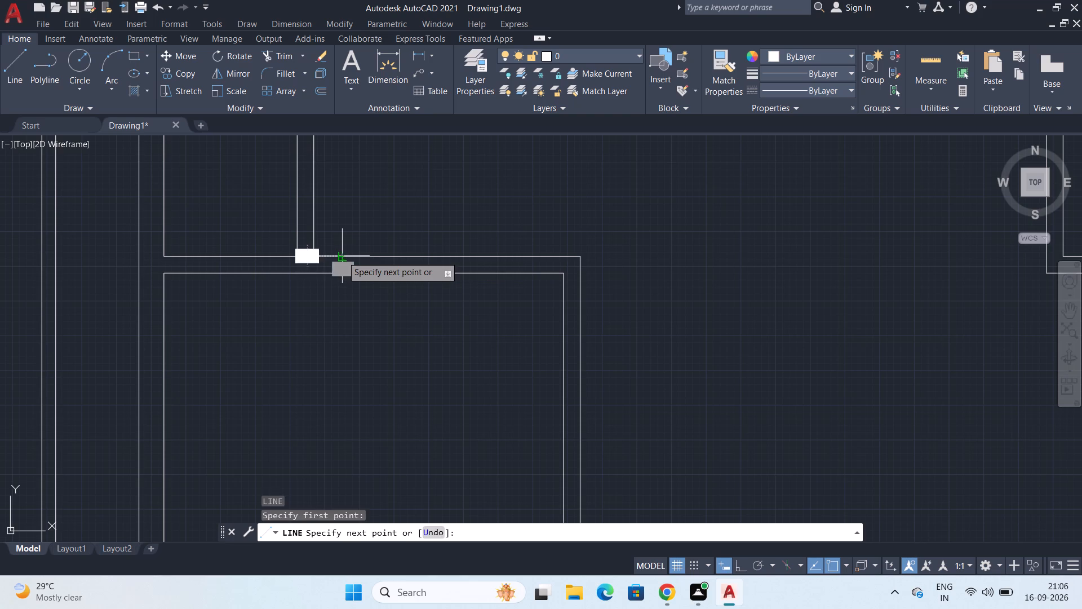
{"action": "left_click", "coordinate": [342, 276]}
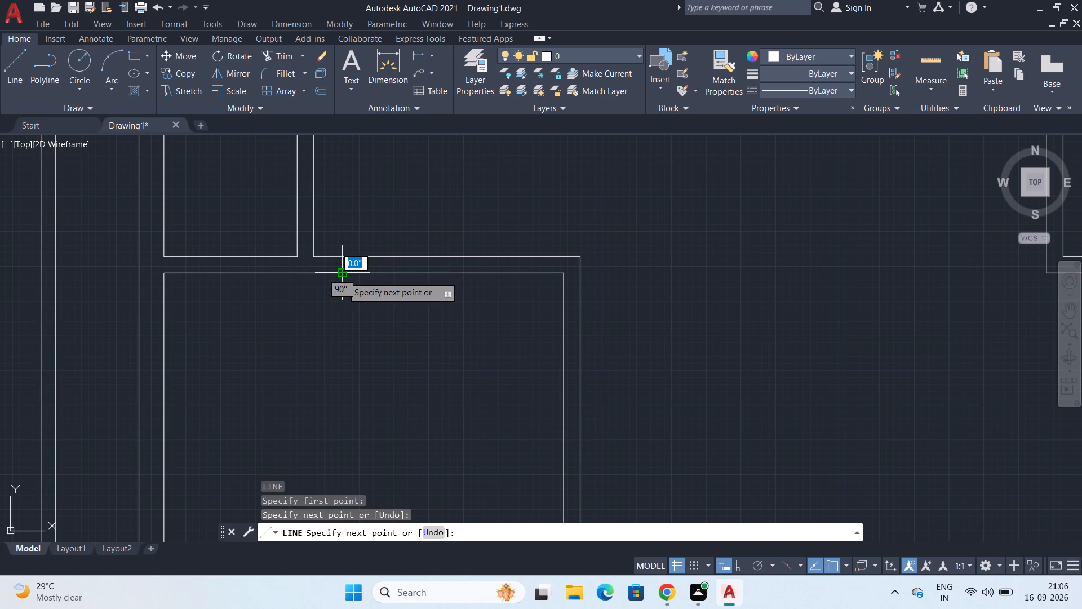
{"action": "key", "text": "Escape"}
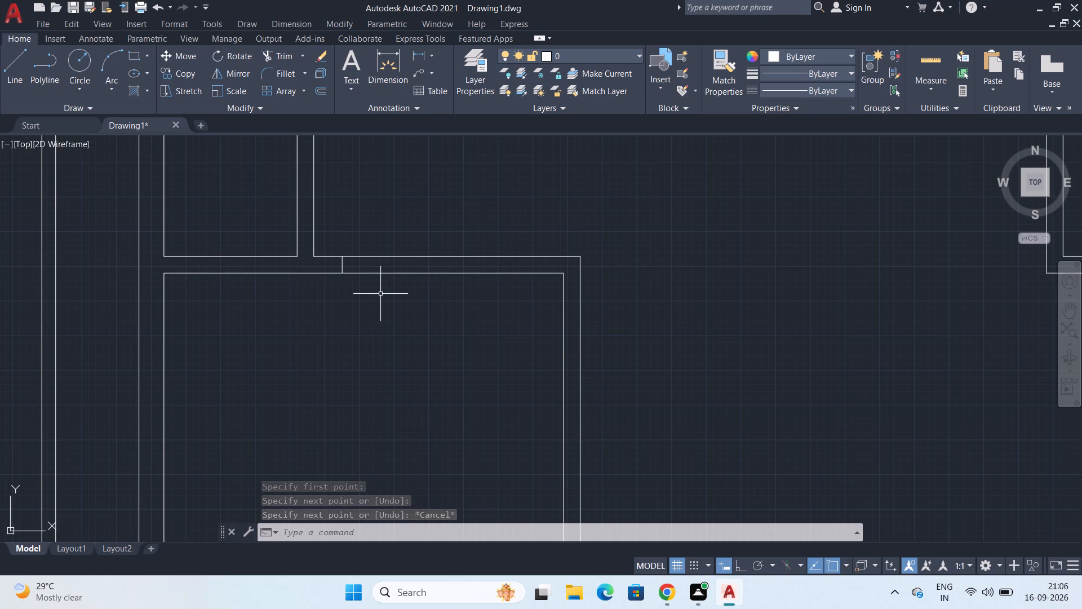
Offset the new short line 6' to the right to mark an opening in the lower-left room's top partition.
{"action": "type", "text": "OFF"}
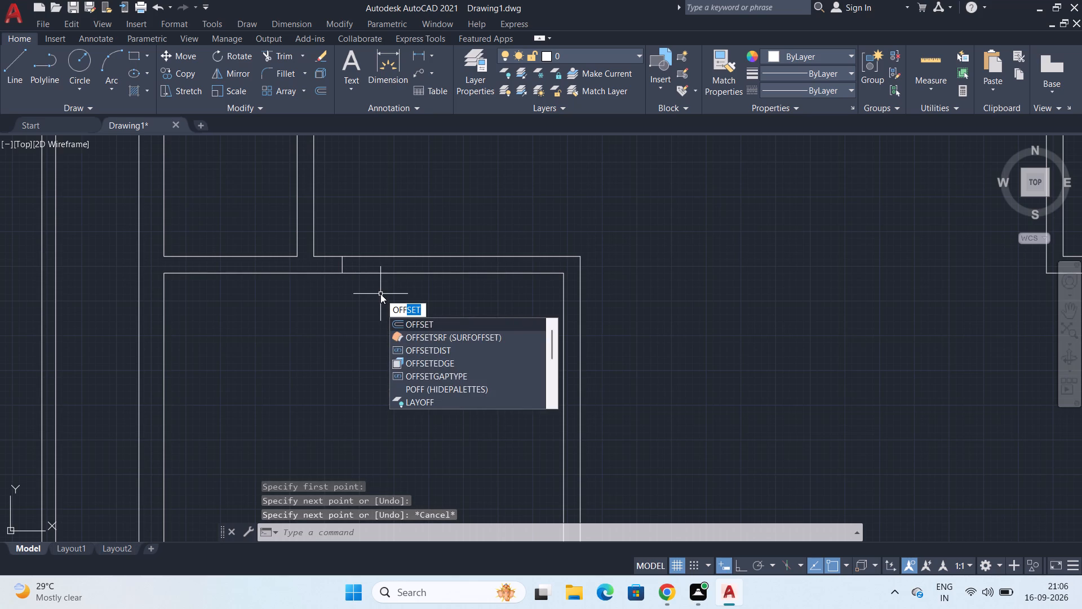
{"action": "key", "text": "Return"}
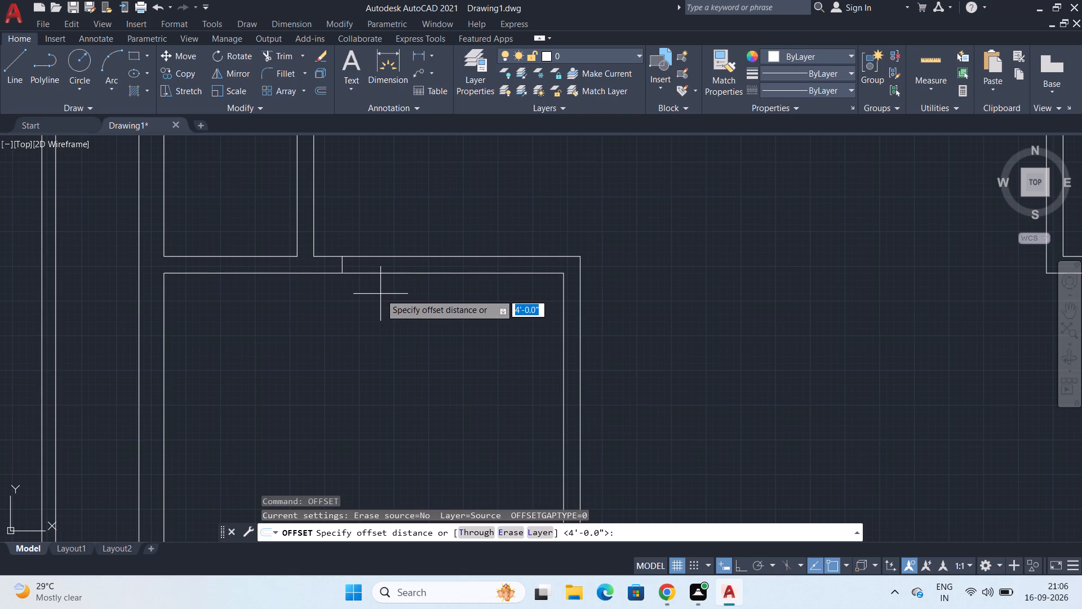
{"action": "type", "text": "6'"}
{"action": "key", "text": "Return"}
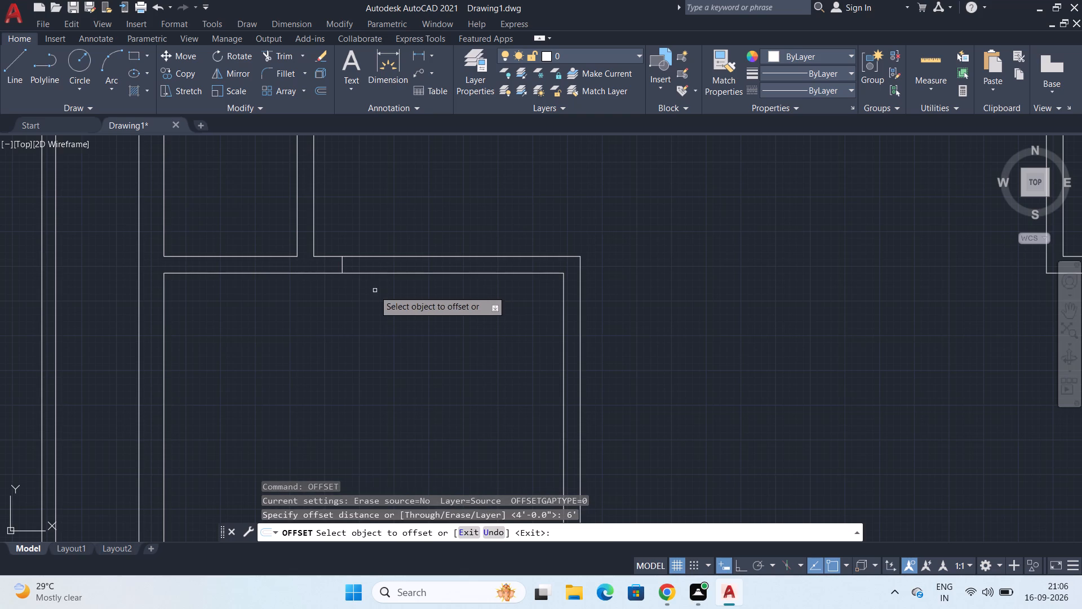
{"action": "left_click", "coordinate": [342, 268]}
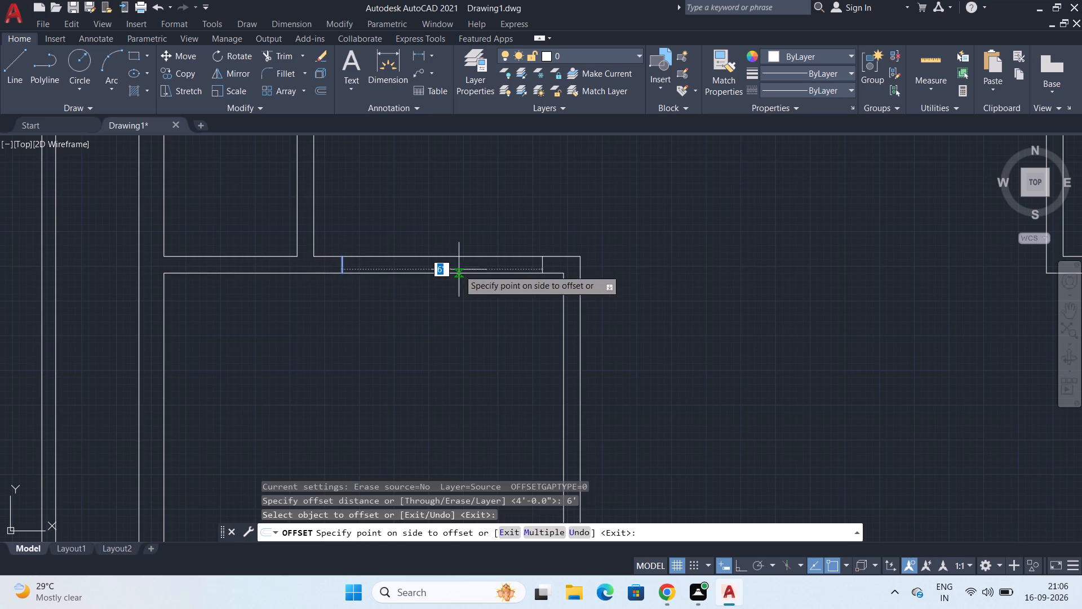
{"action": "left_click", "coordinate": [498, 265]}
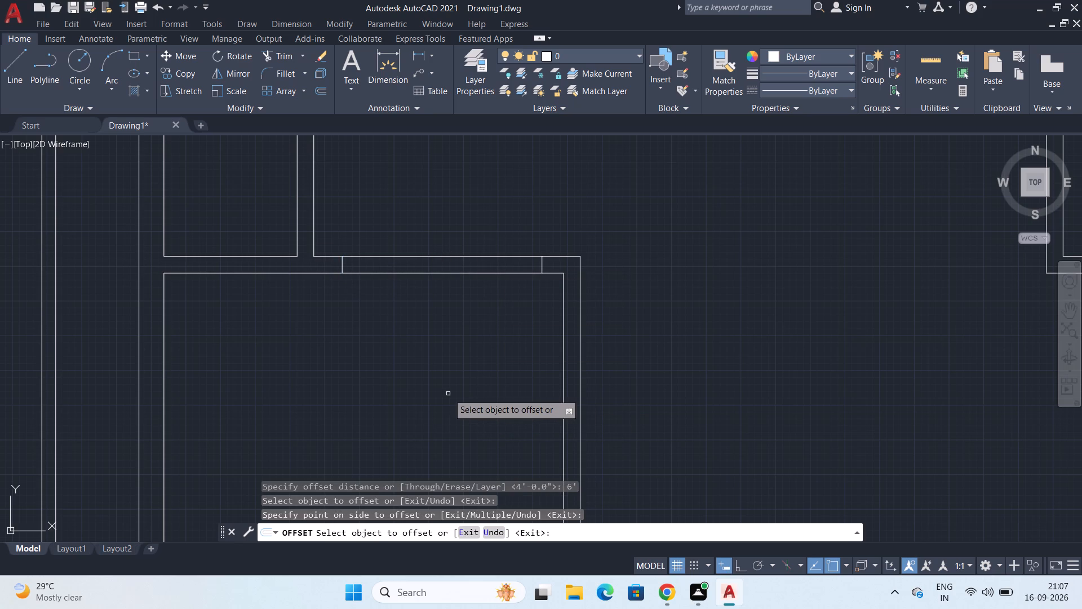
{"action": "key", "text": "space"}
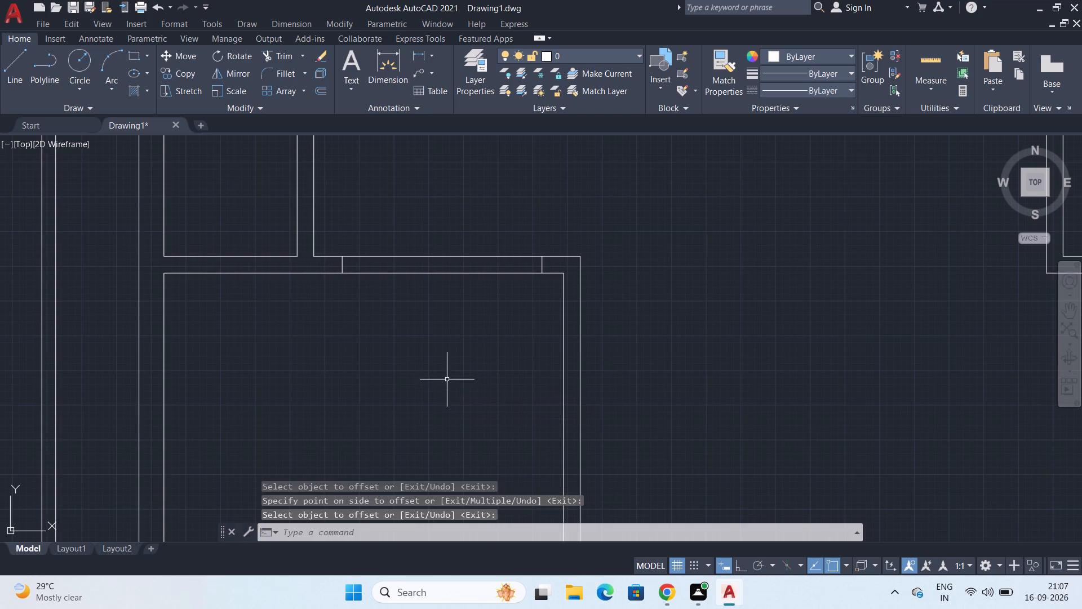
Trim the wall lines between the opening marks in the middle-left room's bottom partition and the middle-right room's corridor-side and bottom partitions.
{"action": "scroll", "coordinate": [447, 379], "scroll_direction": "down", "scroll_amount": 2}
{"action": "left_click", "coordinate": [274, 58]}
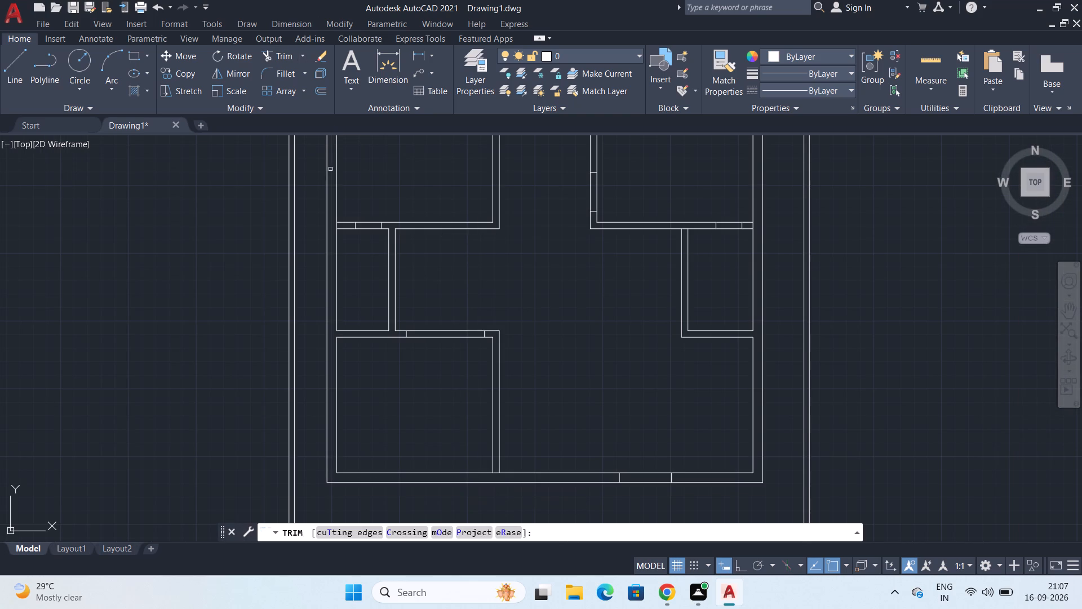
{"action": "middle_click_drag", "start_coordinate": [374, 275], "coordinate": [359, 339]}
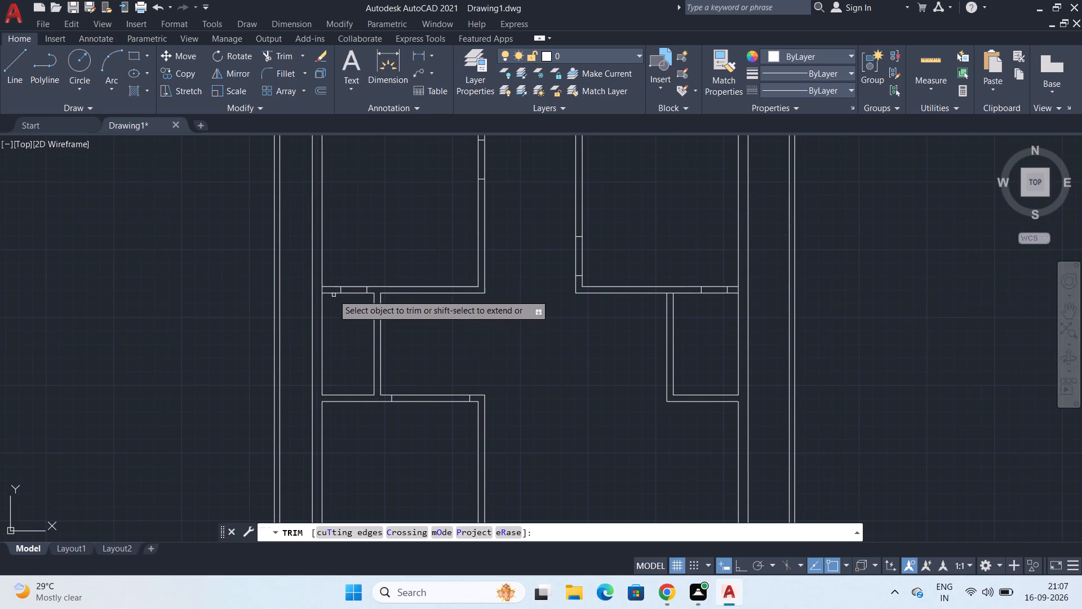
{"action": "left_click", "coordinate": [347, 267]}
{"action": "left_click", "coordinate": [347, 316]}
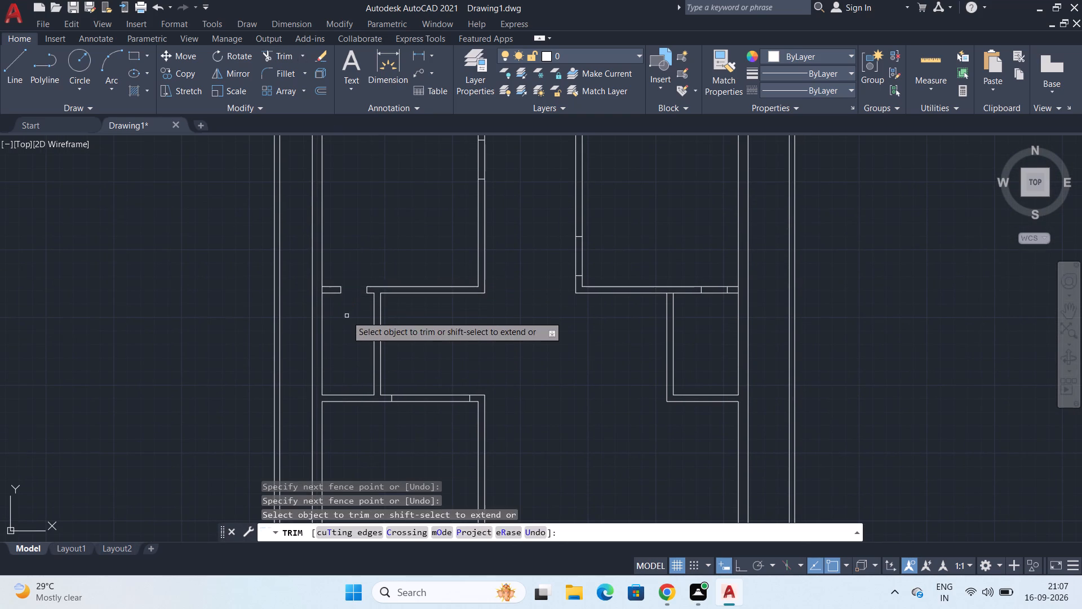
{"action": "left_click", "coordinate": [555, 257]}
{"action": "left_click", "coordinate": [638, 253]}
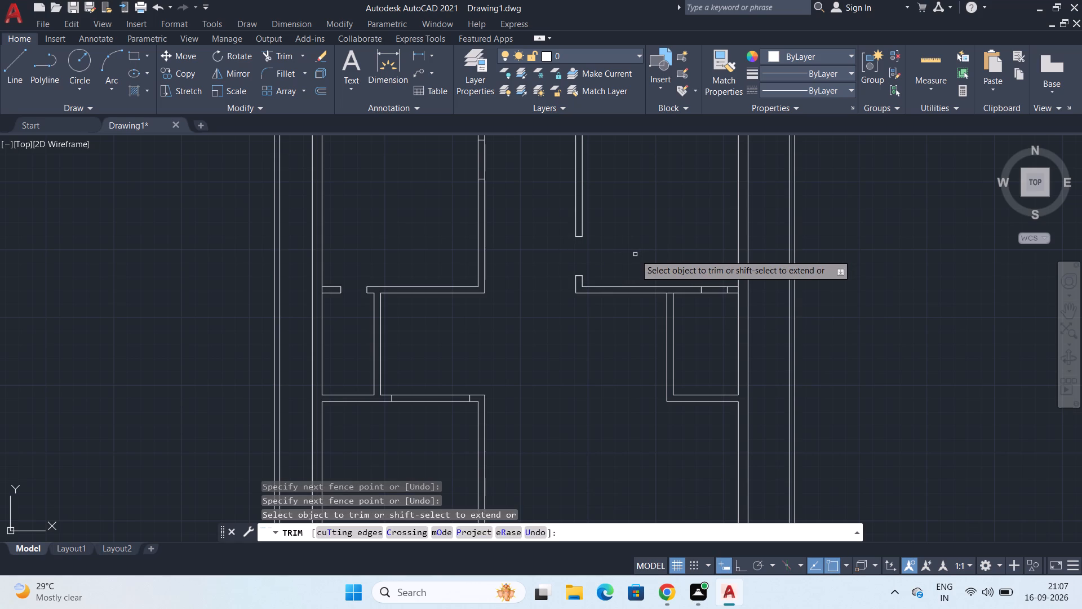
{"action": "left_click", "coordinate": [719, 276]}
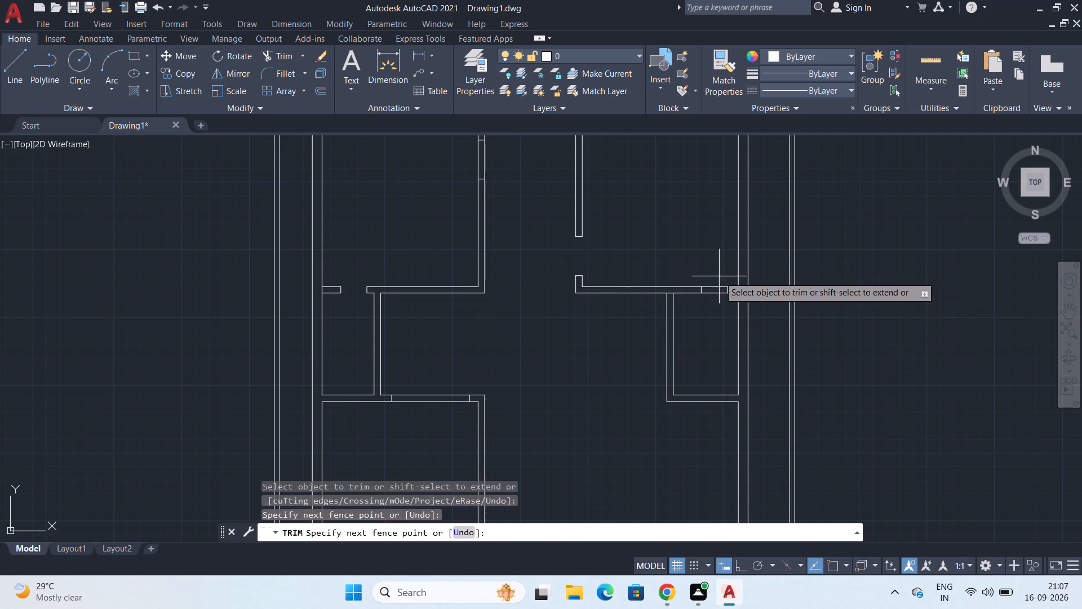
{"action": "left_click", "coordinate": [709, 338]}
Trim the marked openings in the middle-left room's corridor-side partition and the facing corridor-side partitions of the two upper rooms.
{"action": "scroll", "coordinate": [669, 272], "scroll_direction": "down", "scroll_amount": 1}
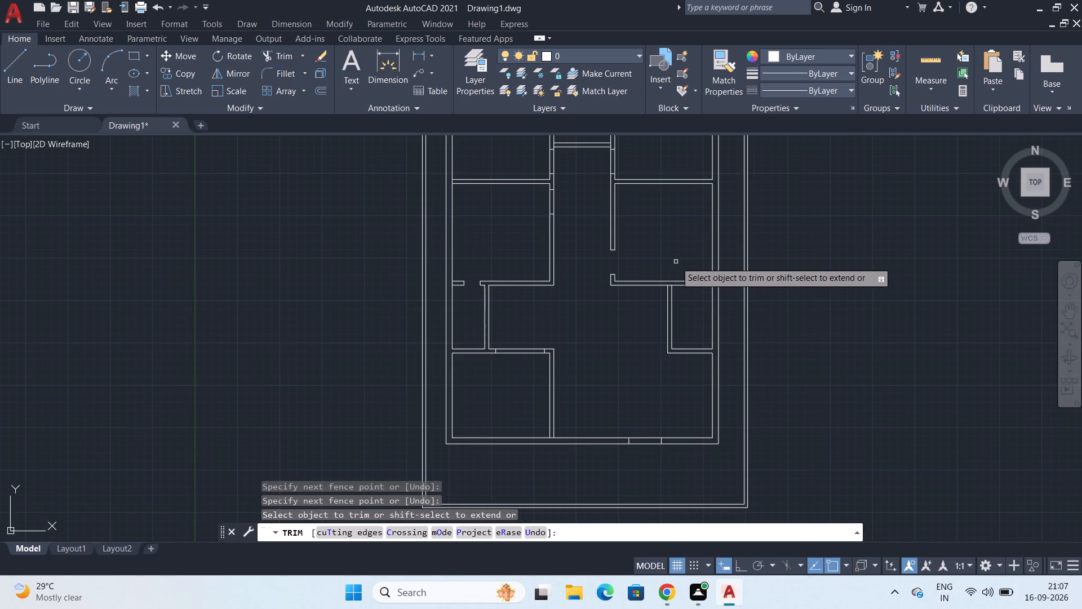
{"action": "middle_click_drag", "start_coordinate": [676, 262], "coordinate": [654, 377]}
{"action": "scroll", "coordinate": [507, 323], "scroll_direction": "up", "scroll_amount": 2}
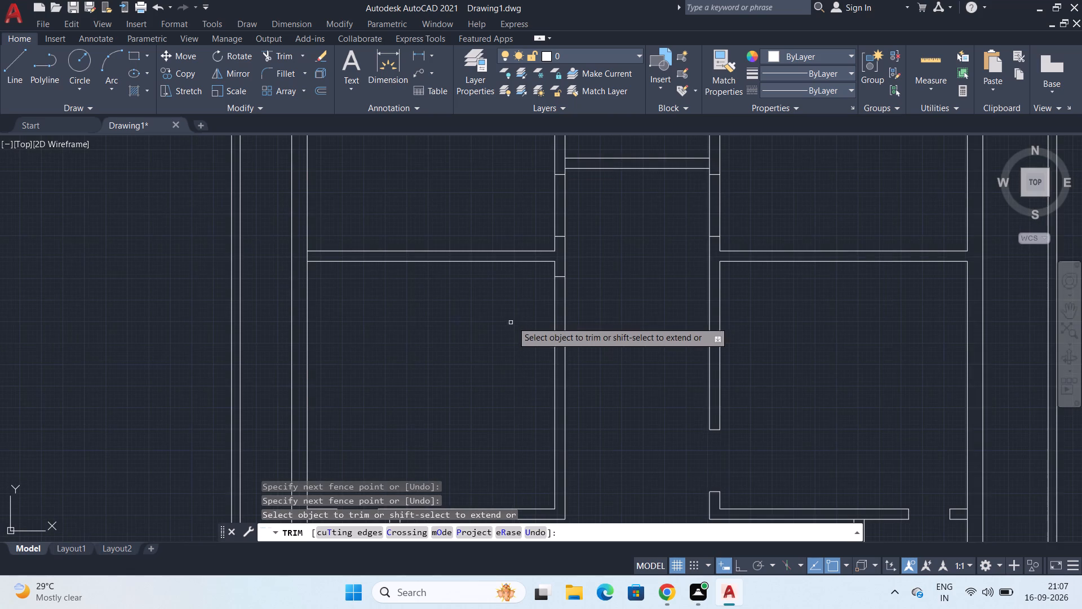
{"action": "left_click", "coordinate": [536, 314]}
{"action": "left_click", "coordinate": [587, 308]}
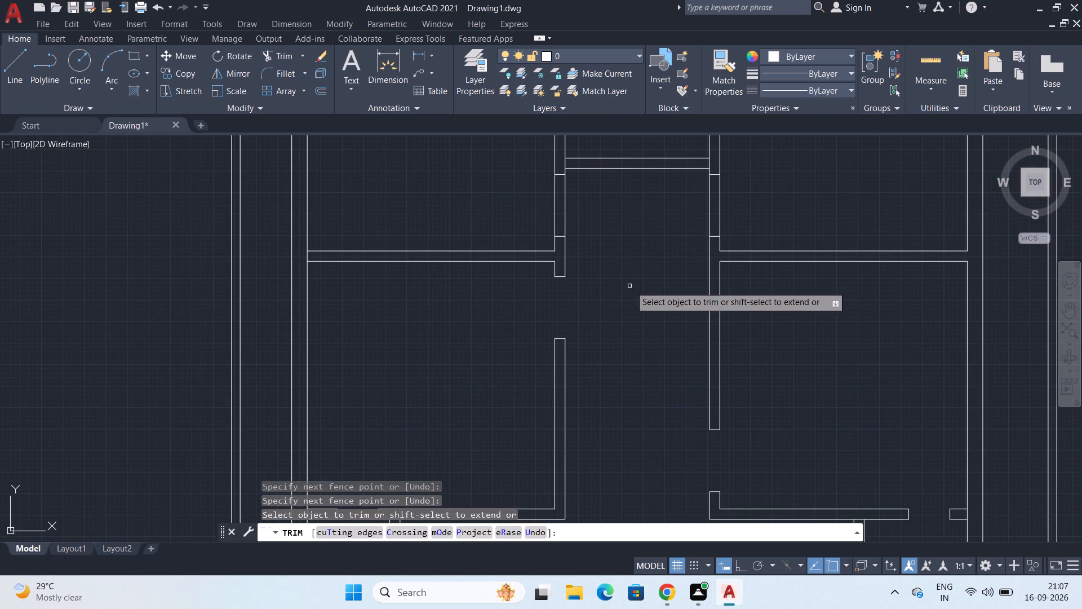
{"action": "middle_click_drag", "start_coordinate": [630, 286], "coordinate": [604, 345]}
{"action": "left_click", "coordinate": [503, 259]}
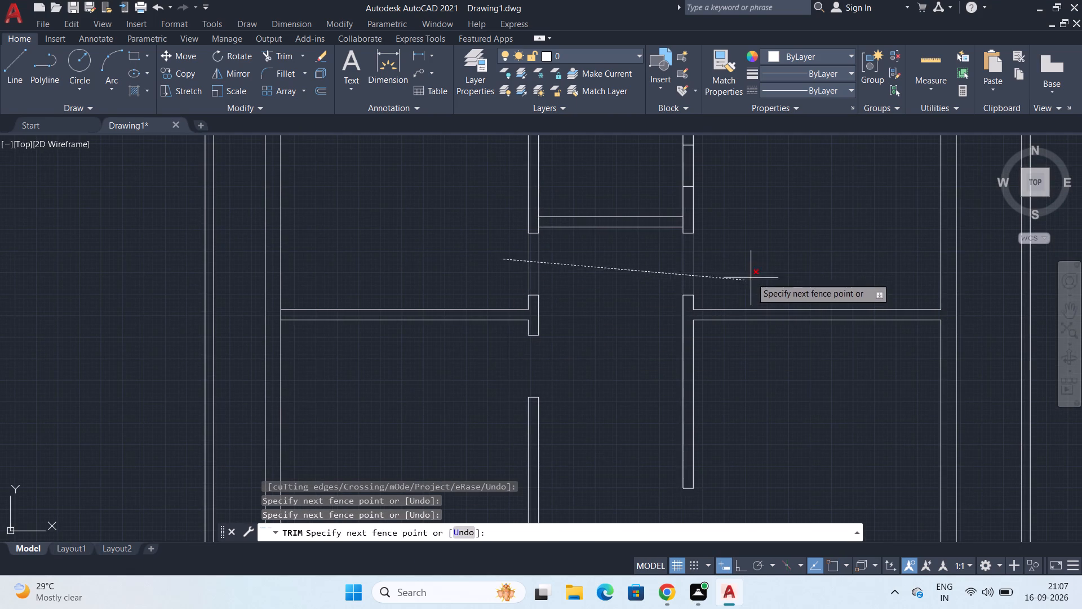
{"action": "left_click", "coordinate": [759, 273]}
Trim the marked openings between the two upper corner rooms and the small rooms at the top centre of the plan.
{"action": "middle_click_drag", "start_coordinate": [678, 268], "coordinate": [654, 396]}
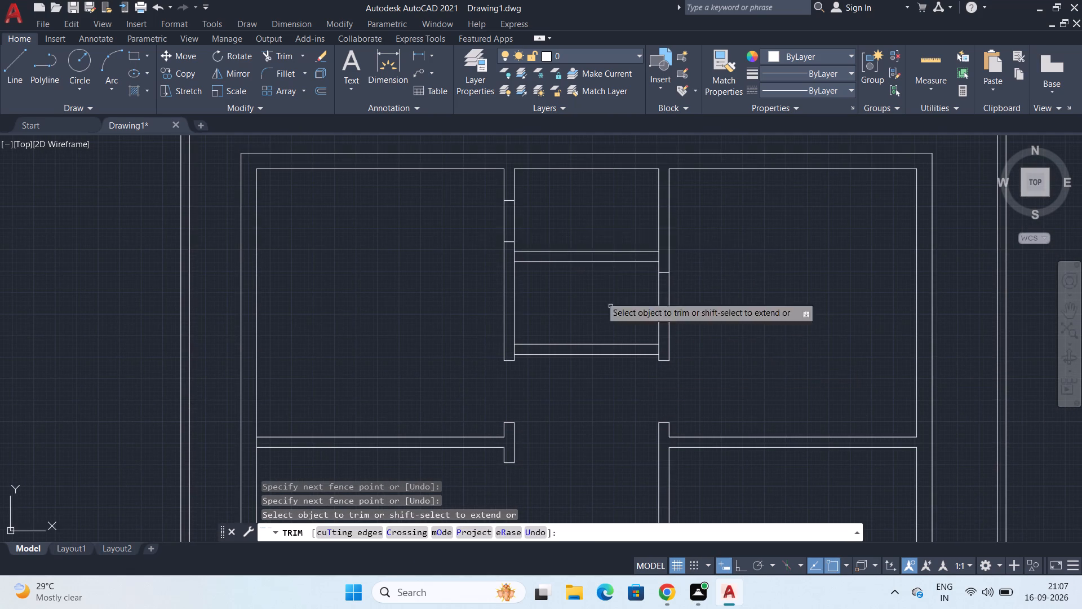
{"action": "left_click", "coordinate": [473, 217]}
{"action": "left_click", "coordinate": [542, 223]}
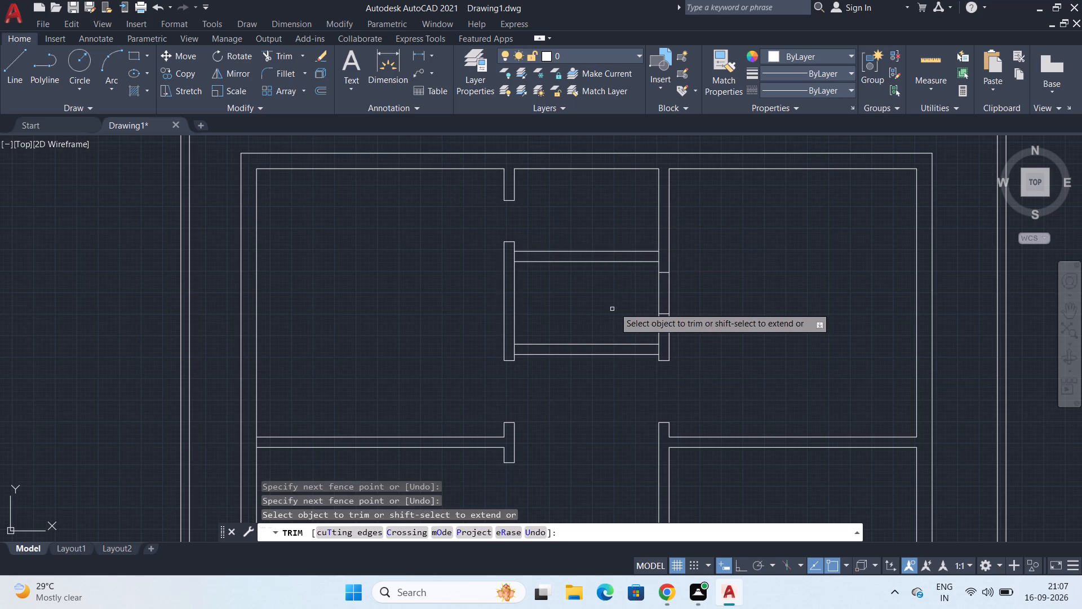
{"action": "left_click", "coordinate": [620, 303]}
{"action": "left_click", "coordinate": [695, 294]}
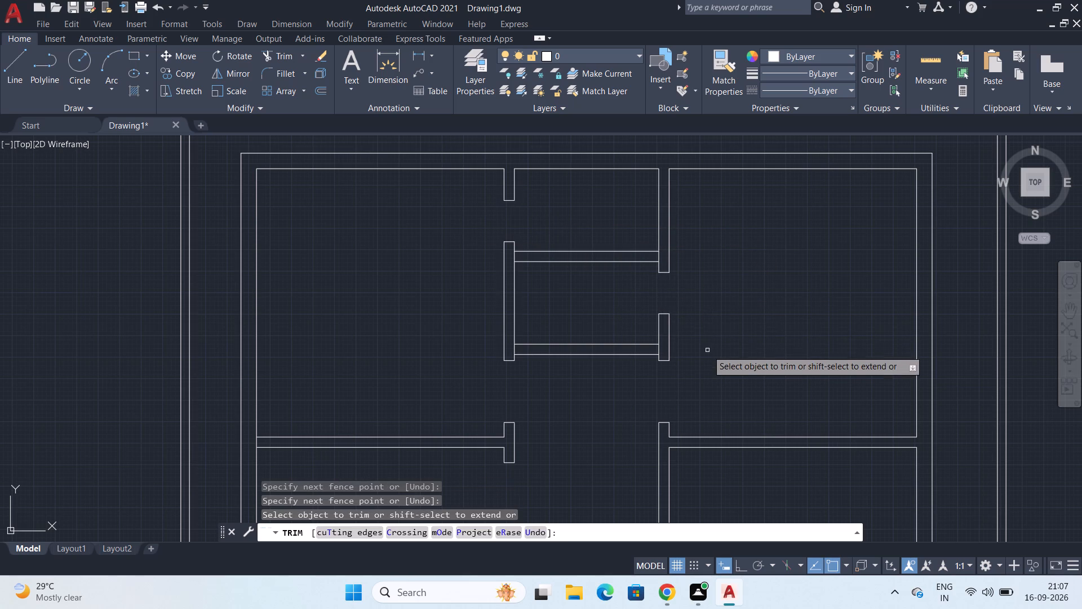
Trim the marked openings in the building's bottom outer wall and the lower-left room's top partition, and end the Trim command.
{"action": "middle_click_drag", "start_coordinate": [706, 338], "coordinate": [720, 295]}
{"action": "scroll", "coordinate": [720, 302], "scroll_direction": "down", "scroll_amount": 1}
{"action": "scroll", "coordinate": [719, 351], "scroll_direction": "down", "scroll_amount": 1}
{"action": "middle_click_drag", "start_coordinate": [719, 399], "coordinate": [679, 214]}
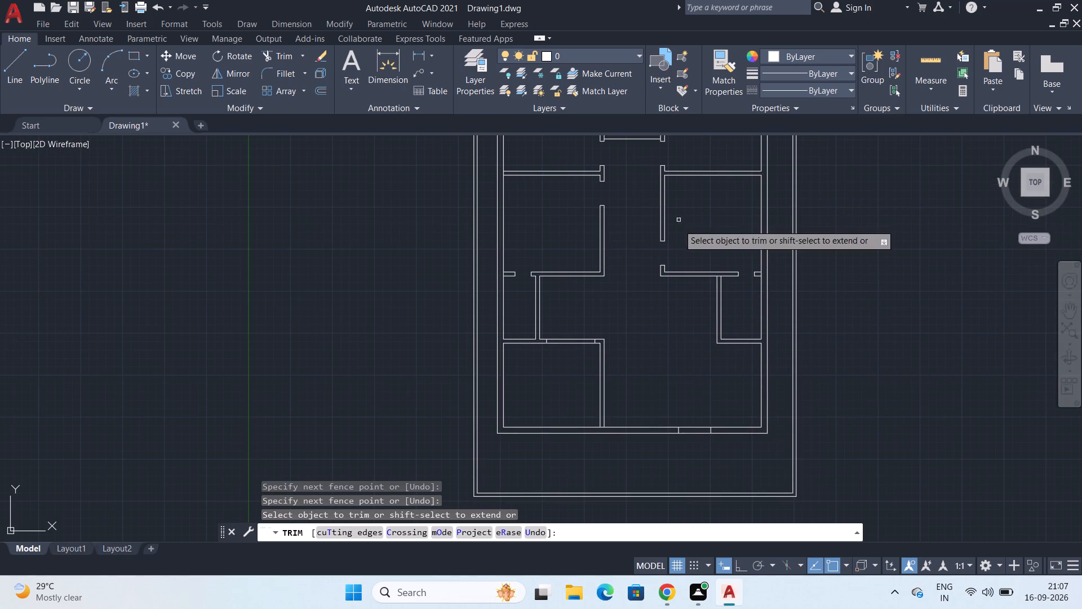
{"action": "left_click", "coordinate": [693, 417]}
{"action": "left_click", "coordinate": [695, 456]}
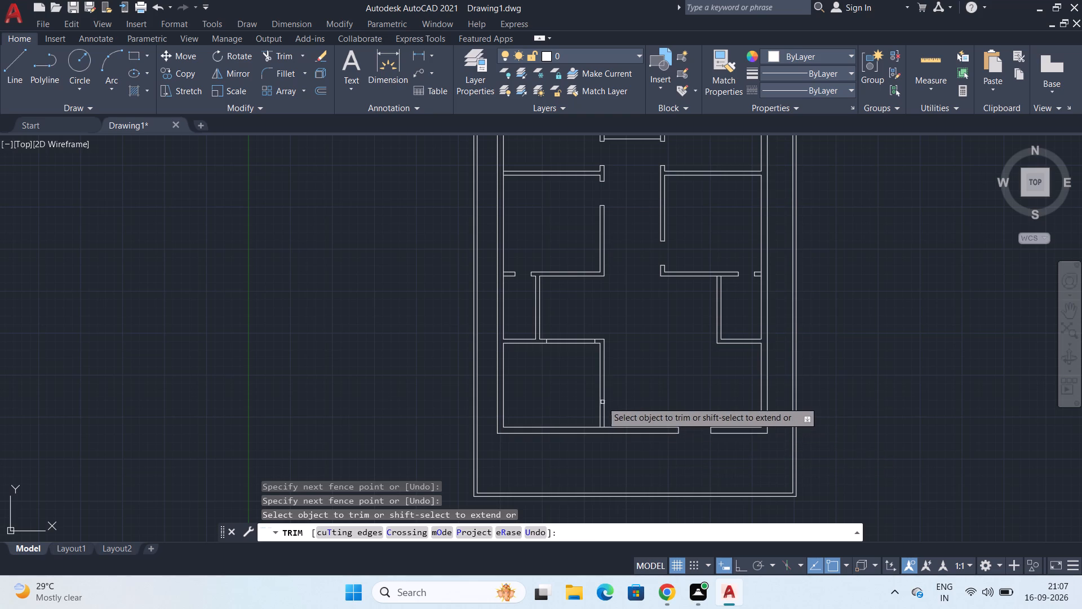
{"action": "left_click", "coordinate": [566, 325]}
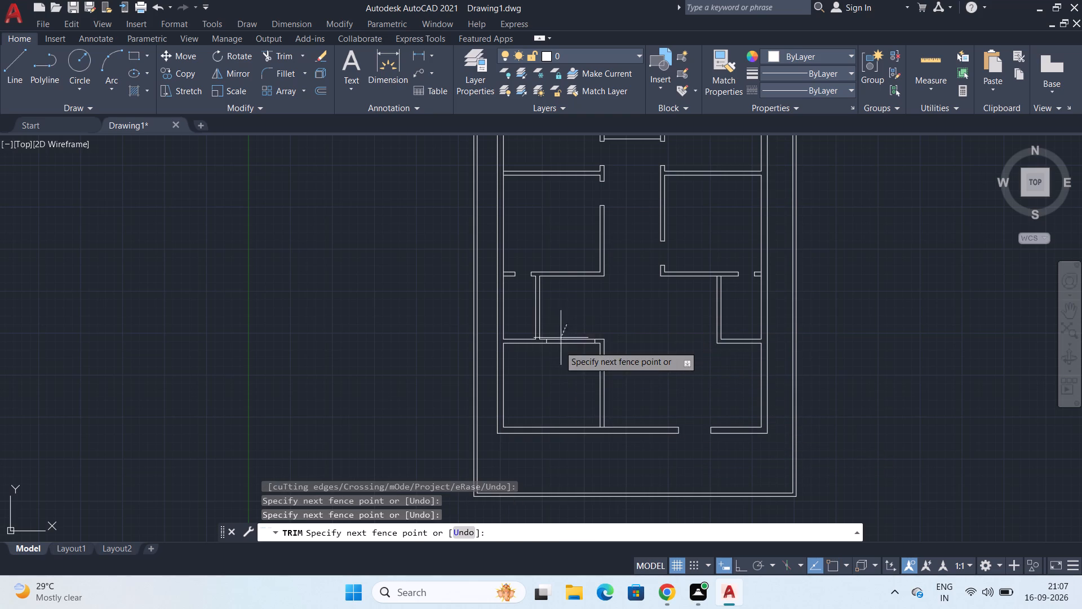
{"action": "left_click", "coordinate": [560, 363]}
{"action": "key", "text": "space"}
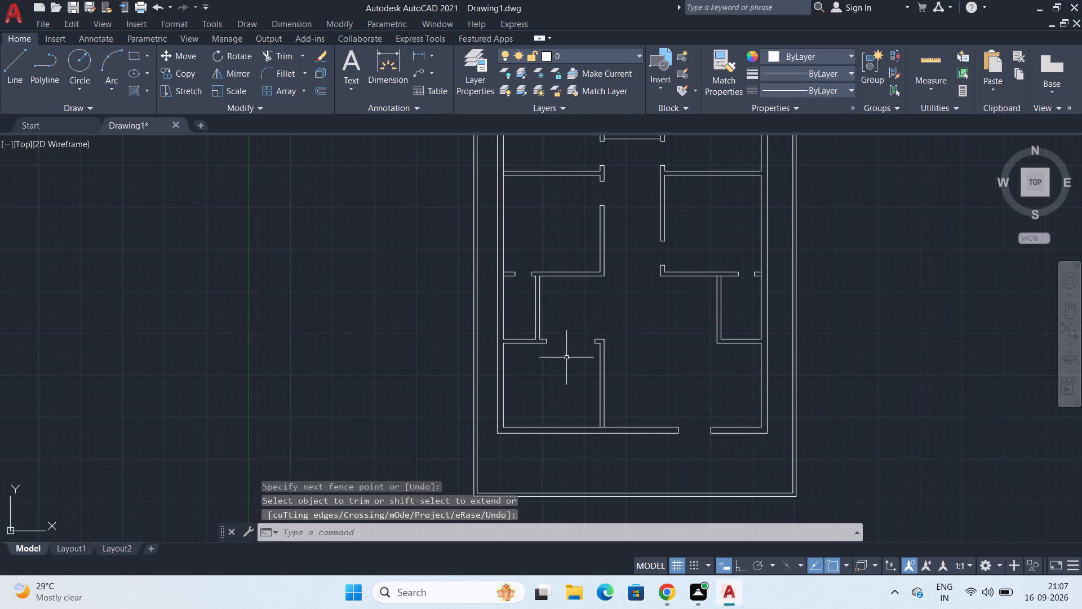
Examine the whole floor plan, checking the walls, rooms and trimmed openings from top to bottom.
{"action": "scroll", "coordinate": [567, 356], "scroll_direction": "up", "scroll_amount": 2}
{"action": "middle_click_drag", "start_coordinate": [567, 356], "coordinate": [455, 378]}
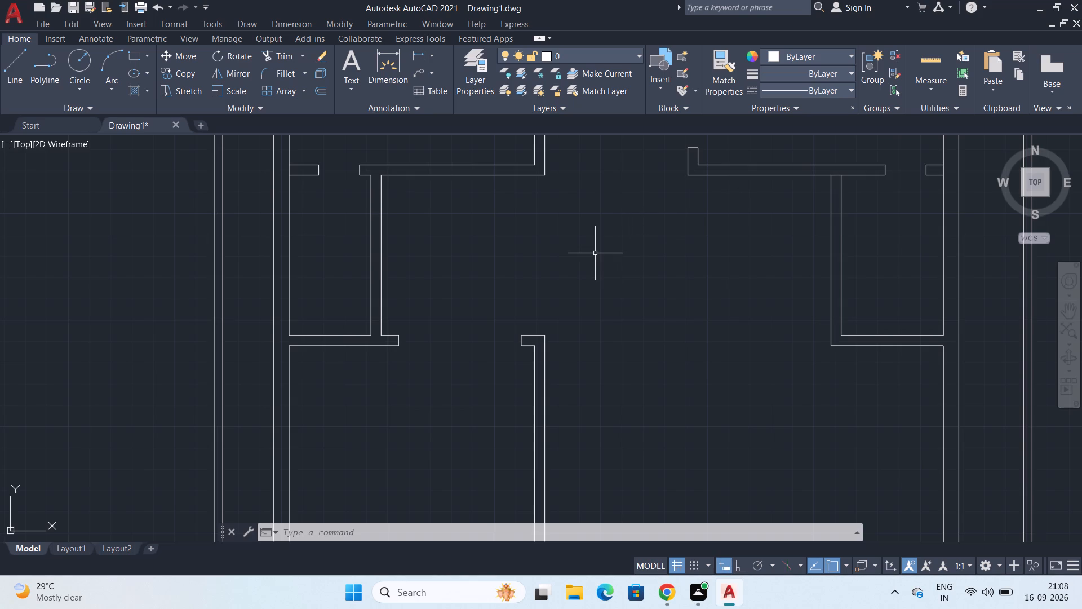
{"action": "key", "text": "alt+Tab"}
{"action": "key", "text": "alt+Tab"}
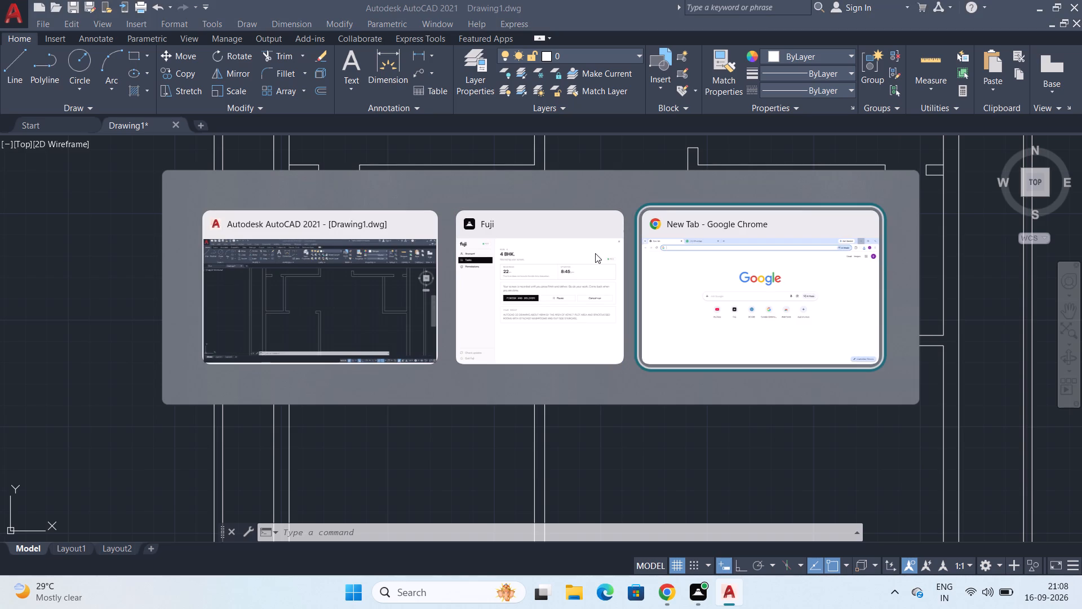
{"action": "key", "text": "alt+Tab"}
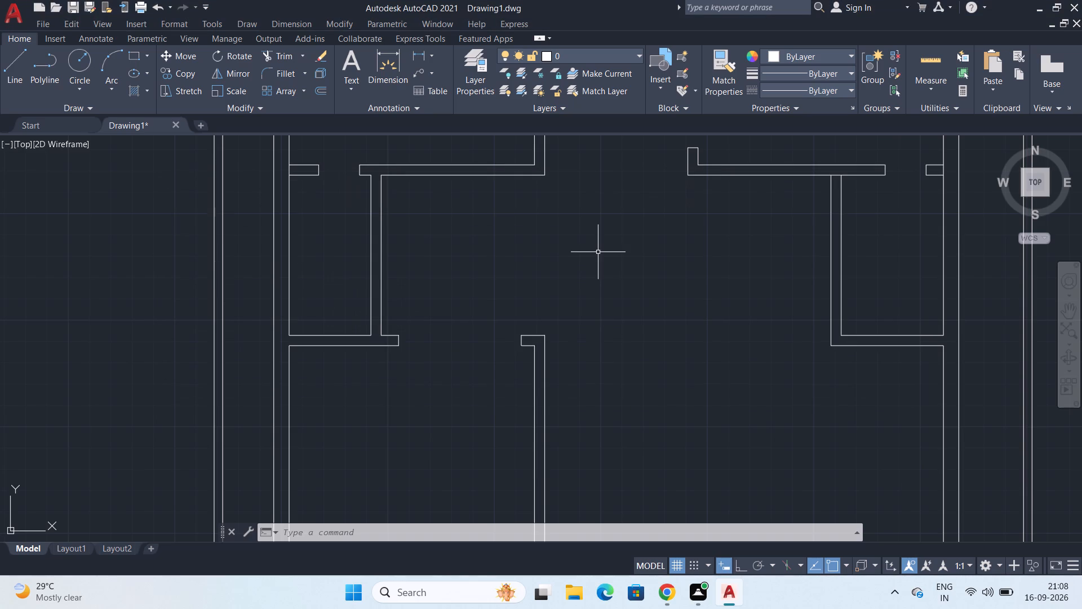
{"action": "scroll", "coordinate": [598, 252], "scroll_direction": "down", "scroll_amount": 1}
{"action": "middle_click_drag", "start_coordinate": [596, 255], "coordinate": [451, 264]}
{"action": "scroll", "coordinate": [456, 249], "scroll_direction": "down", "scroll_amount": 1}
{"action": "middle_click_drag", "start_coordinate": [457, 246], "coordinate": [498, 339]}
{"action": "scroll", "coordinate": [505, 335], "scroll_direction": "down", "scroll_amount": 1}
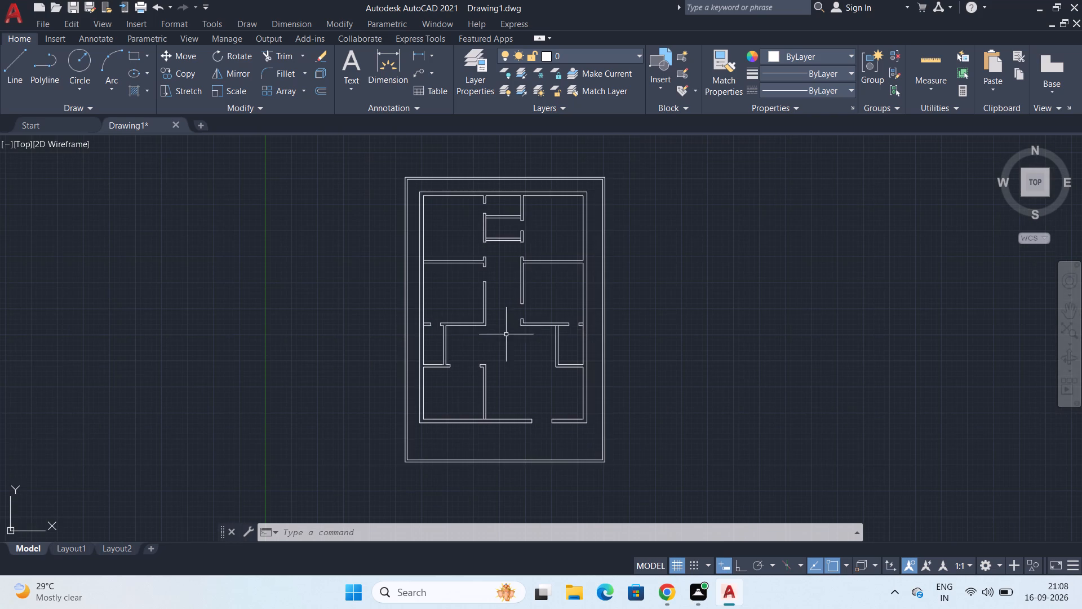
{"action": "scroll", "coordinate": [513, 330], "scroll_direction": "up", "scroll_amount": 1}
{"action": "middle_click_drag", "start_coordinate": [513, 330], "coordinate": [564, 306]}
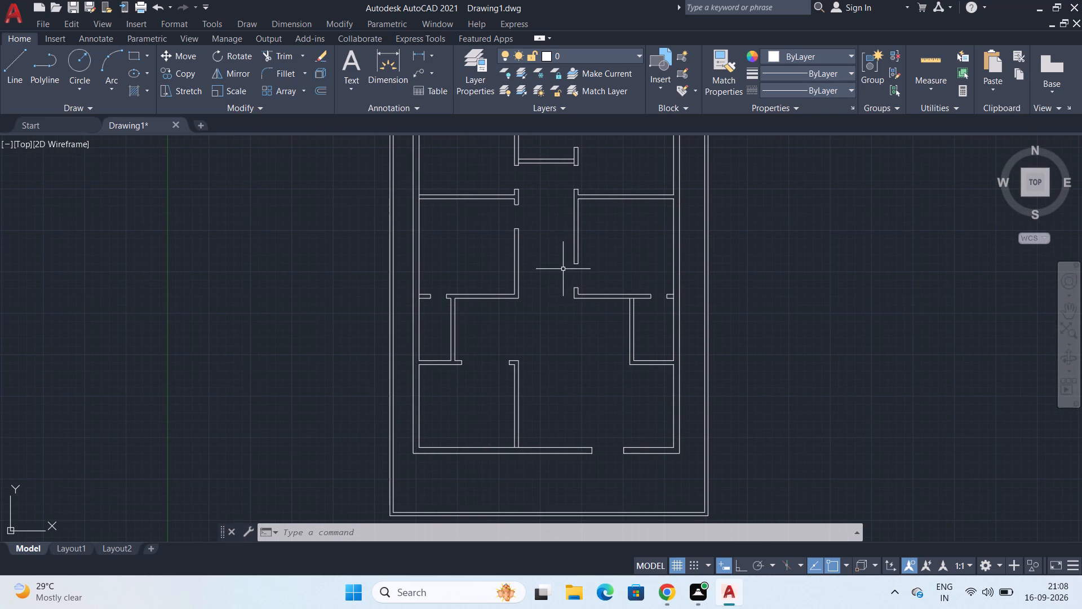
{"action": "scroll", "coordinate": [619, 244], "scroll_direction": "up", "scroll_amount": 1}
{"action": "scroll", "coordinate": [617, 242], "scroll_direction": "down", "scroll_amount": 1}
{"action": "middle_click_drag", "start_coordinate": [617, 242], "coordinate": [560, 310]}
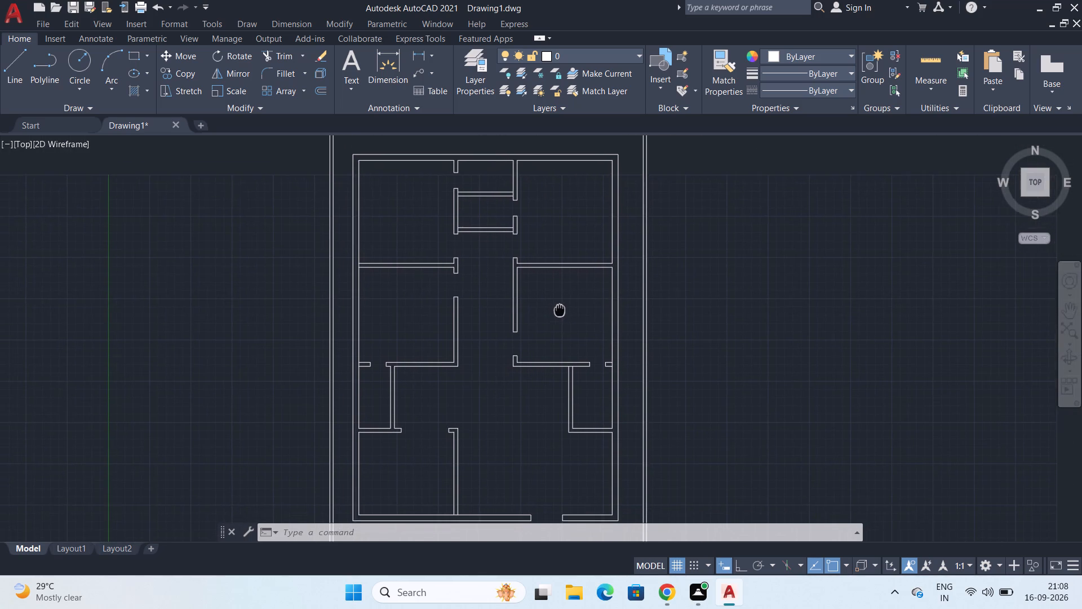
{"action": "middle_click_drag", "start_coordinate": [560, 310], "coordinate": [570, 303]}
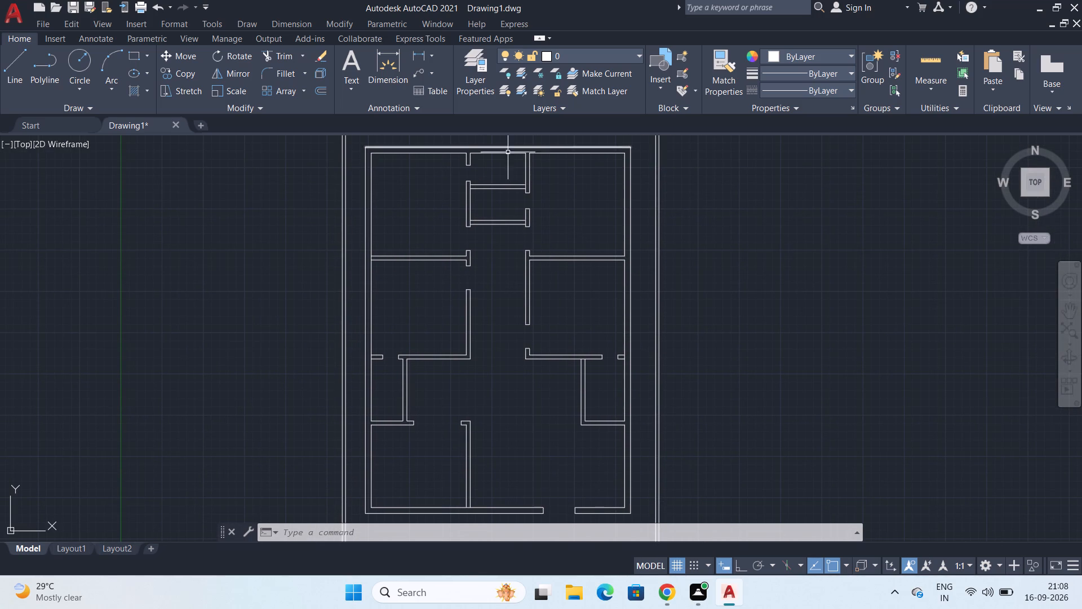
{"action": "scroll", "coordinate": [502, 154], "scroll_direction": "up", "scroll_amount": 1}
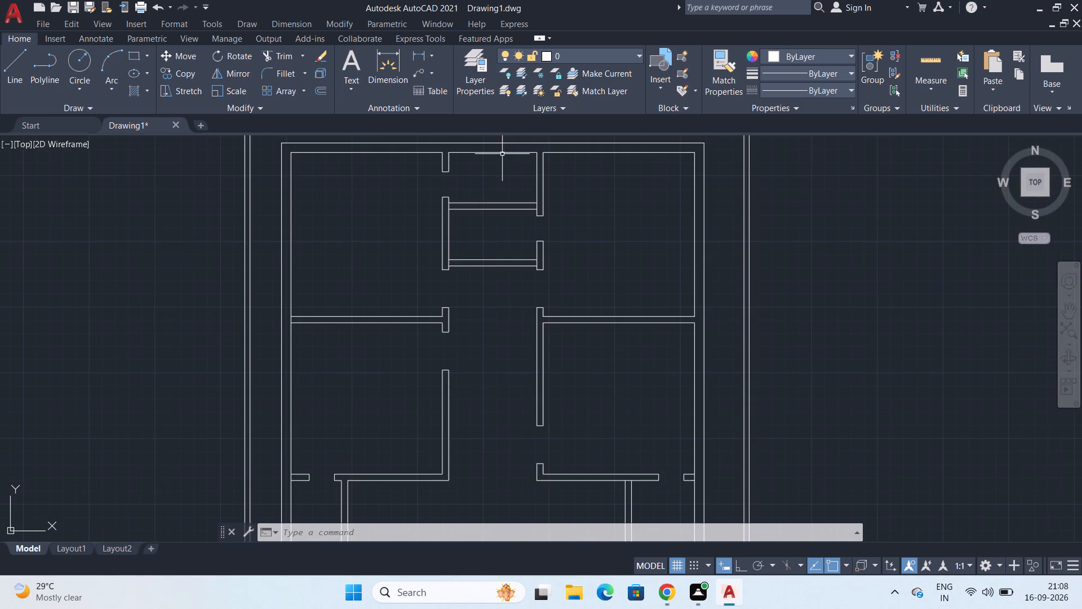
{"action": "scroll", "coordinate": [502, 154], "scroll_direction": "down", "scroll_amount": 1}
{"action": "middle_click_drag", "start_coordinate": [695, 240], "coordinate": [672, 242]}
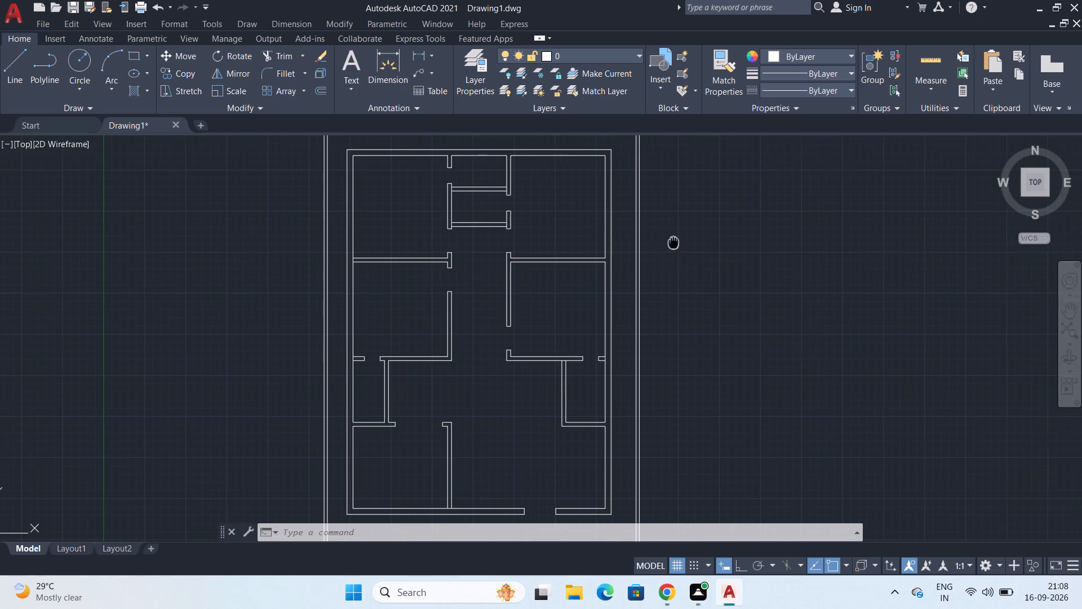
{"action": "middle_click_drag", "start_coordinate": [672, 242], "coordinate": [683, 230]}
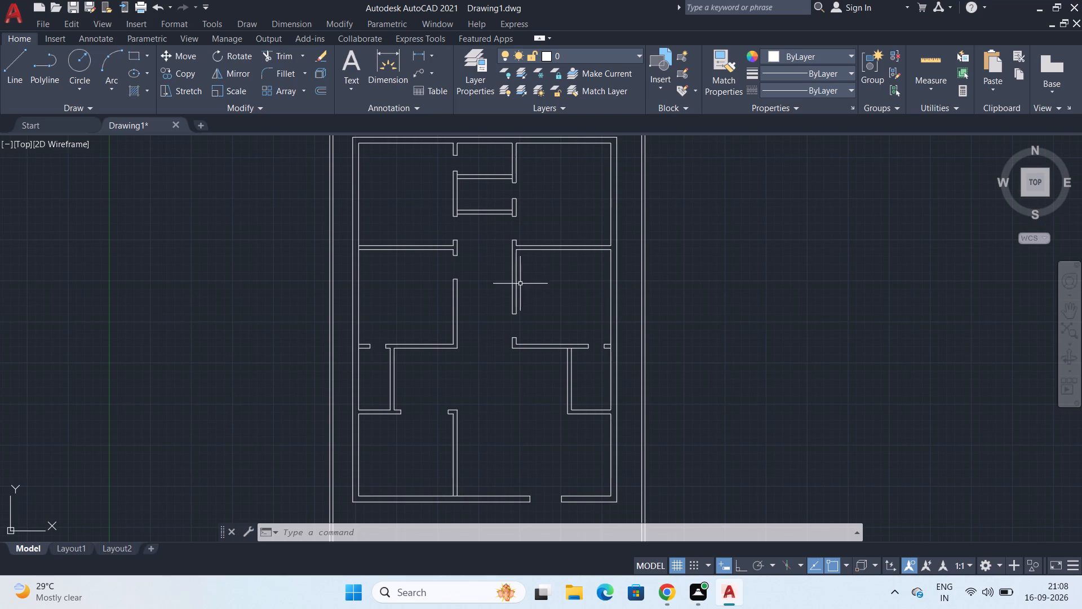
{"action": "middle_click_drag", "start_coordinate": [493, 324], "coordinate": [467, 296]}
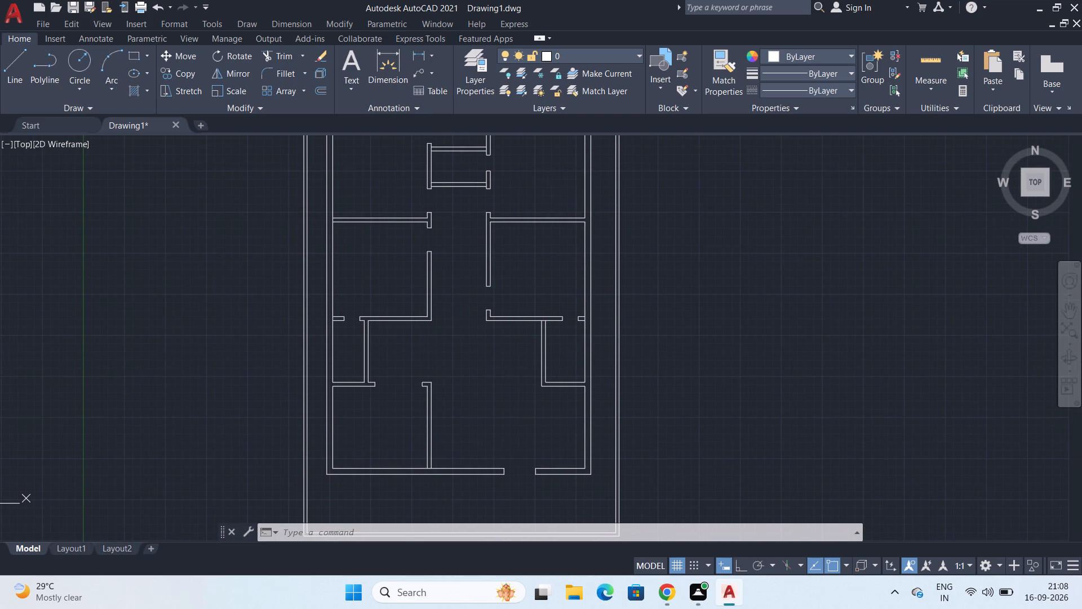
{"action": "middle_click_drag", "start_coordinate": [467, 391], "coordinate": [481, 352]}
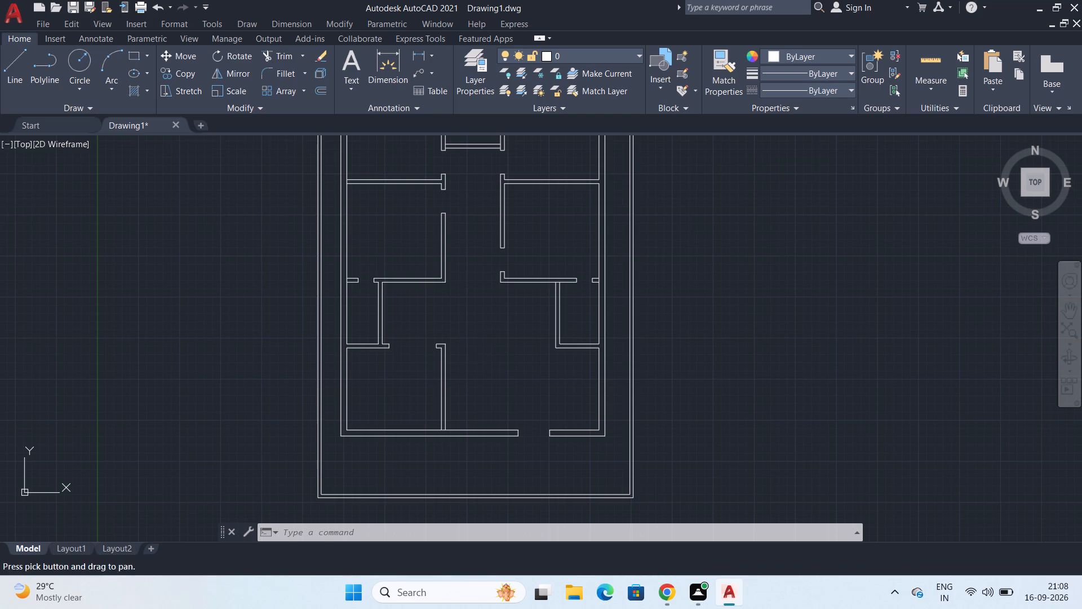
{"action": "scroll", "coordinate": [418, 346], "scroll_direction": "up", "scroll_amount": 2}
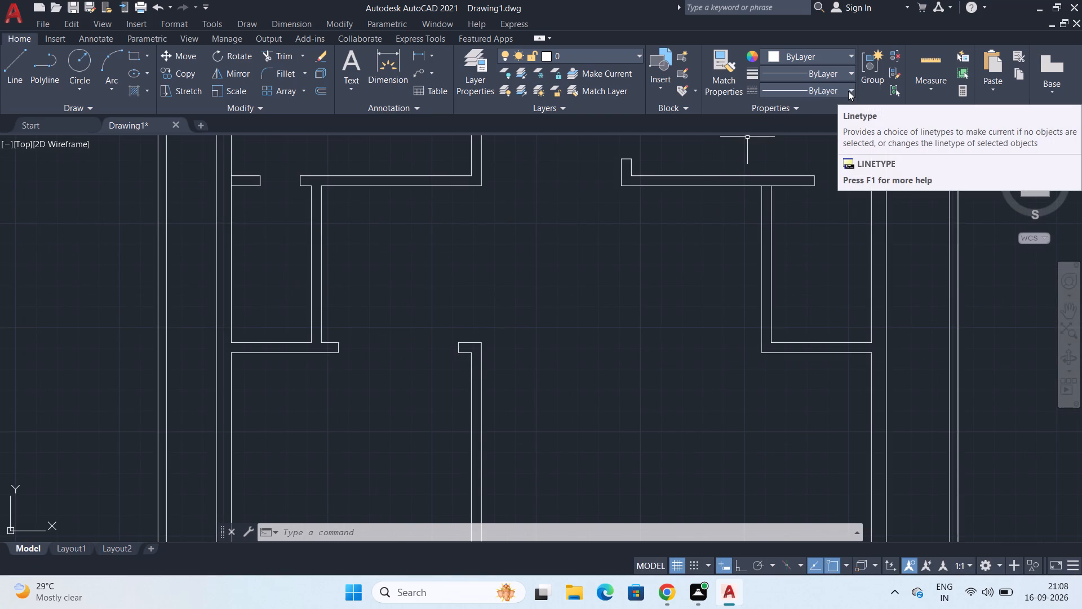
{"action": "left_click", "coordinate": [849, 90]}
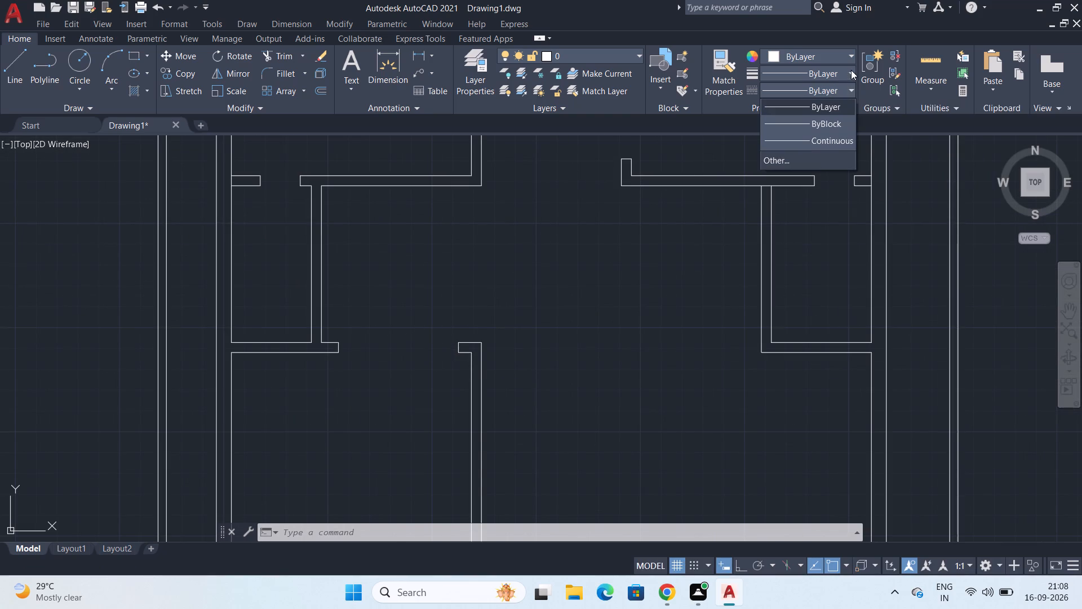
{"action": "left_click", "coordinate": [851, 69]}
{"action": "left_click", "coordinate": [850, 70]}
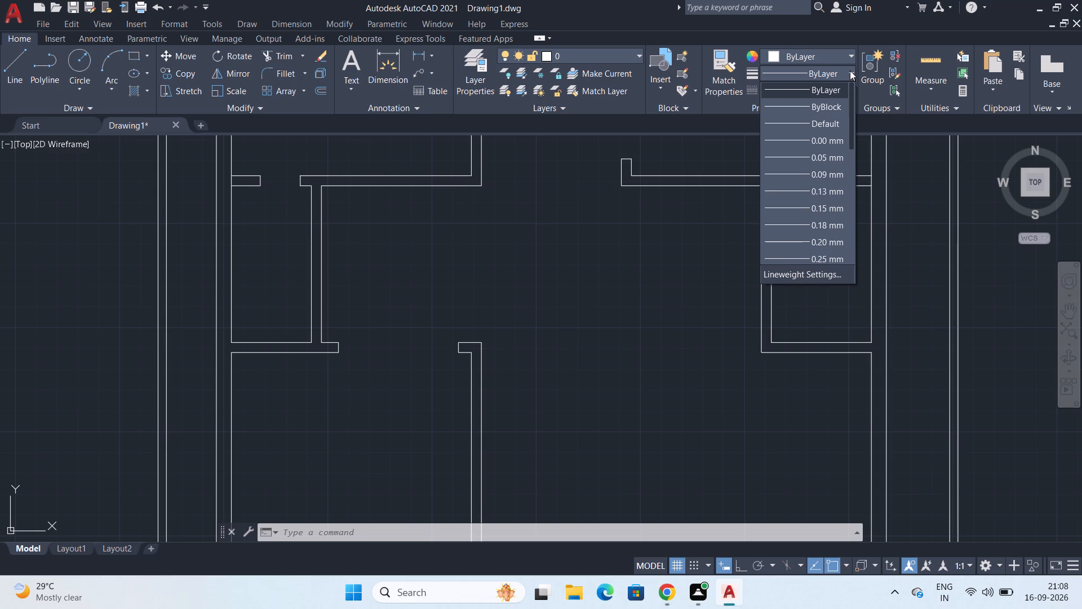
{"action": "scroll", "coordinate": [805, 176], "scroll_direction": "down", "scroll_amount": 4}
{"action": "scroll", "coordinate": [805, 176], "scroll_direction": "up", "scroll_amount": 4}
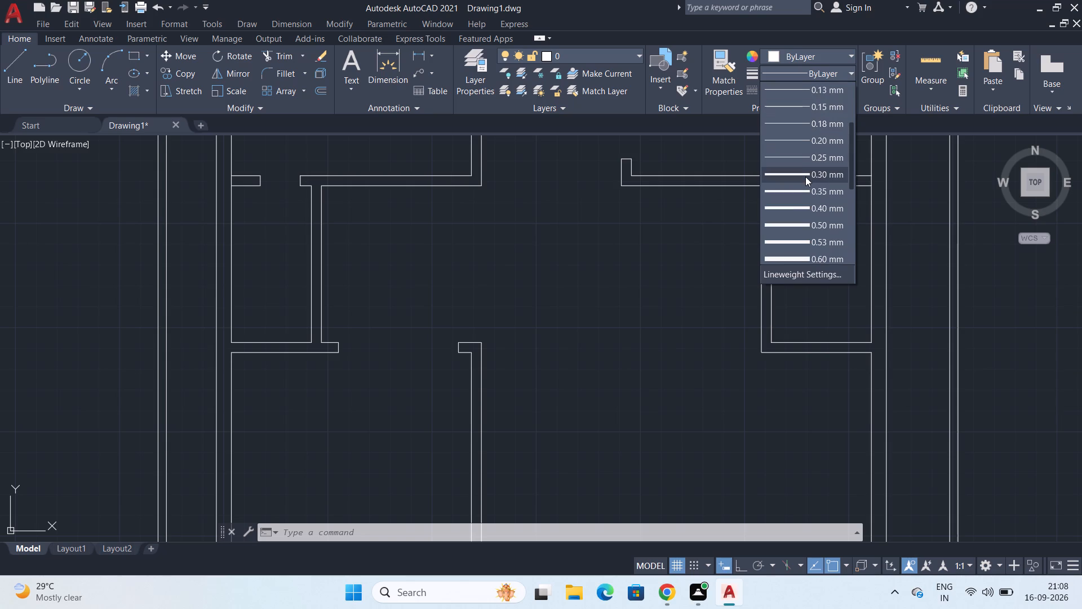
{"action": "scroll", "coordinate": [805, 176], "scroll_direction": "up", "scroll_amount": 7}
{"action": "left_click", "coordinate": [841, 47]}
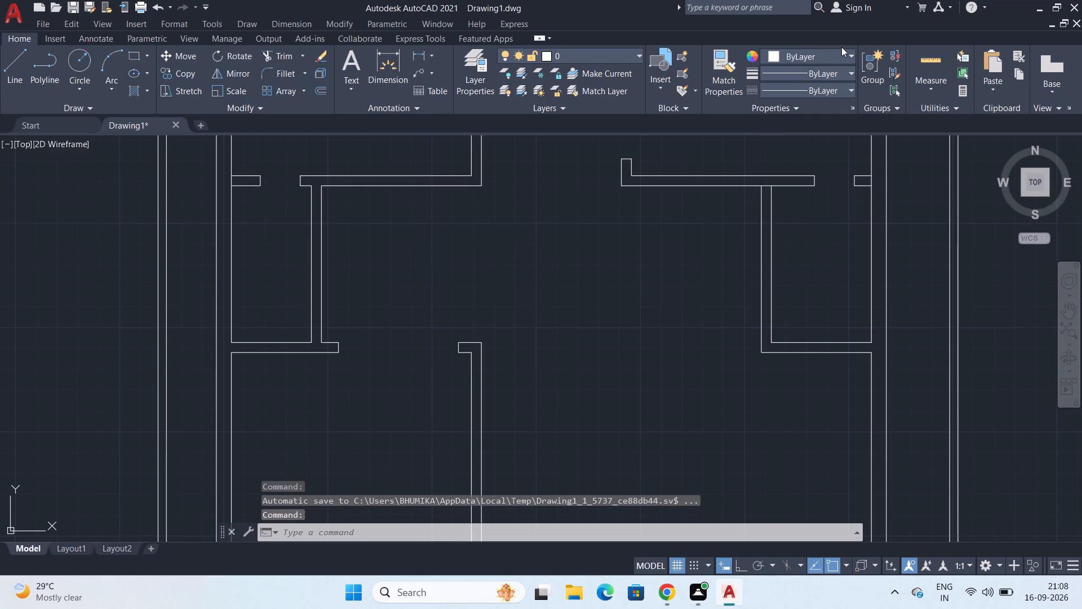
Create a new layer that is frozen in all viewports, keeping its default name.
{"action": "left_click", "coordinate": [480, 86]}
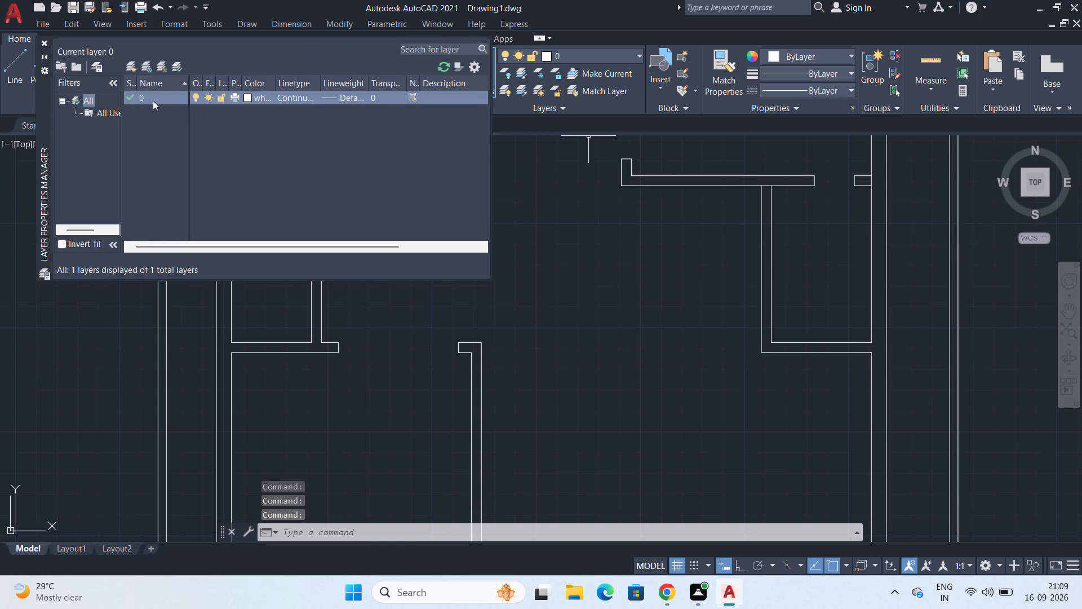
{"action": "left_click", "coordinate": [143, 67]}
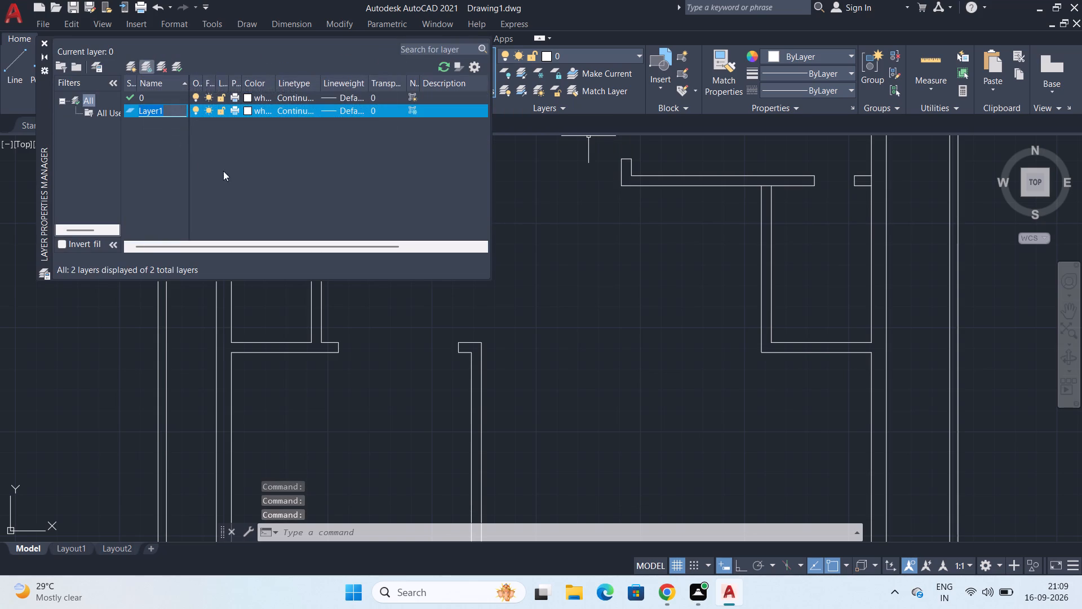
Load the ISO dash linetype ACAD_ISO02W100 from acad.lin while choosing the new layer's linetype.
{"action": "double_click", "coordinate": [292, 108]}
{"action": "scroll", "coordinate": [525, 329], "scroll_direction": "up", "scroll_amount": 2}
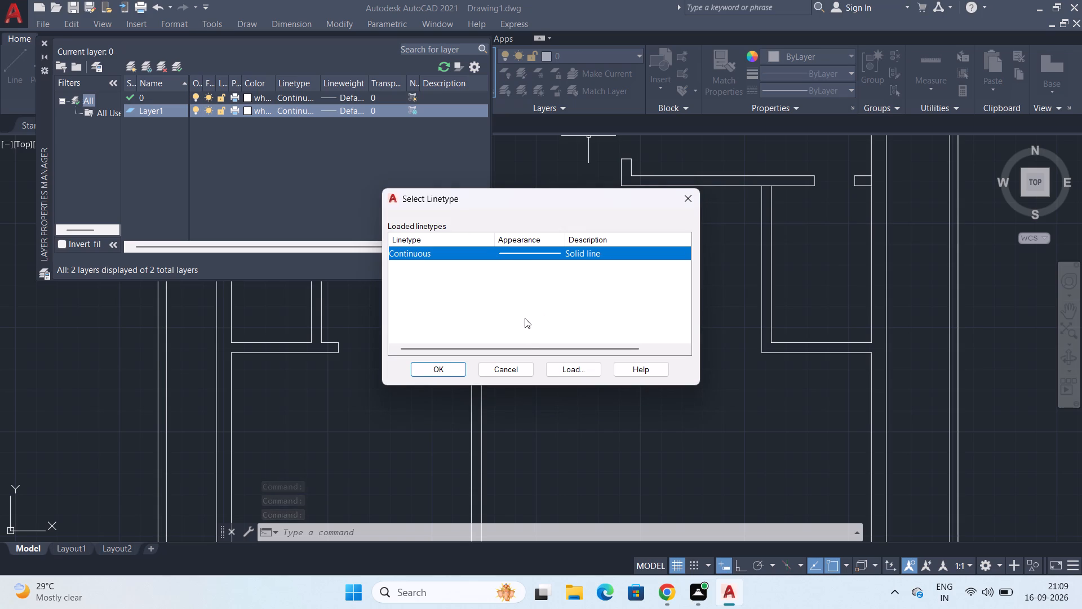
{"action": "scroll", "coordinate": [525, 318], "scroll_direction": "up", "scroll_amount": 4}
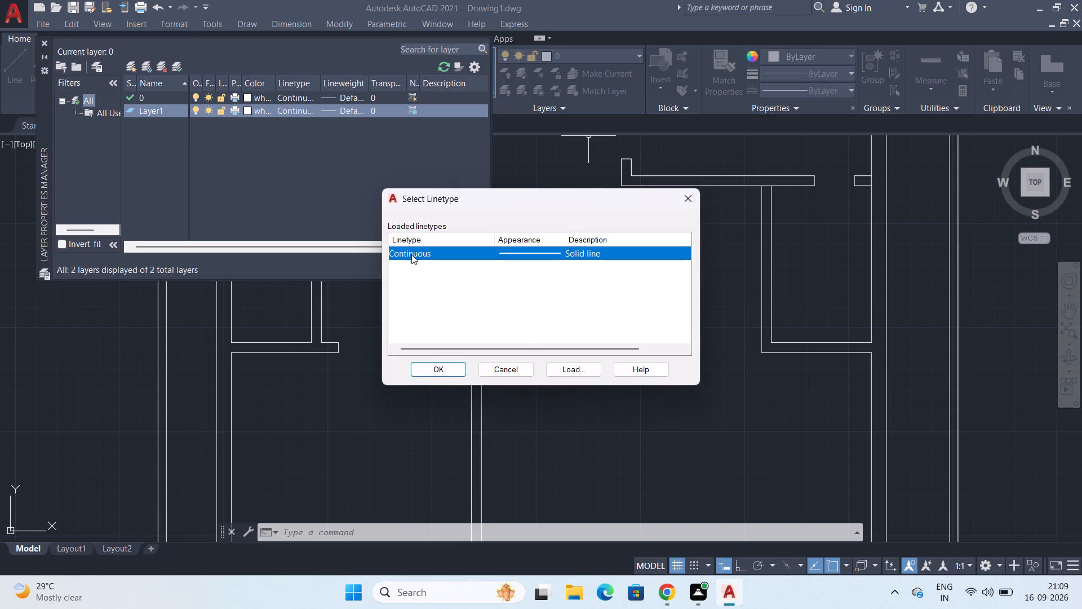
{"action": "left_click", "coordinate": [405, 250]}
{"action": "left_click", "coordinate": [410, 240]}
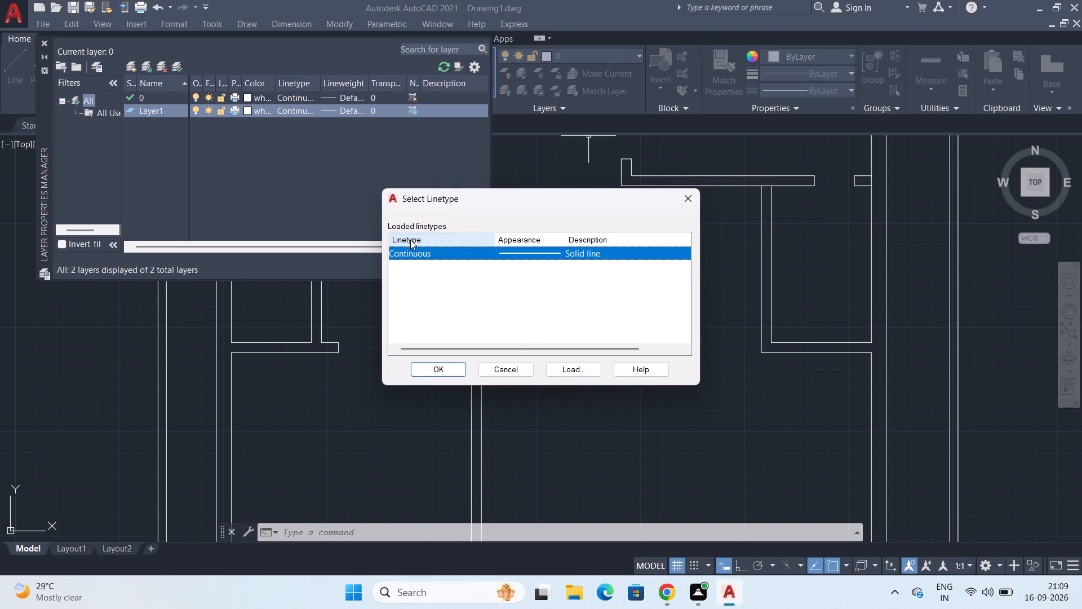
{"action": "left_click", "coordinate": [520, 235]}
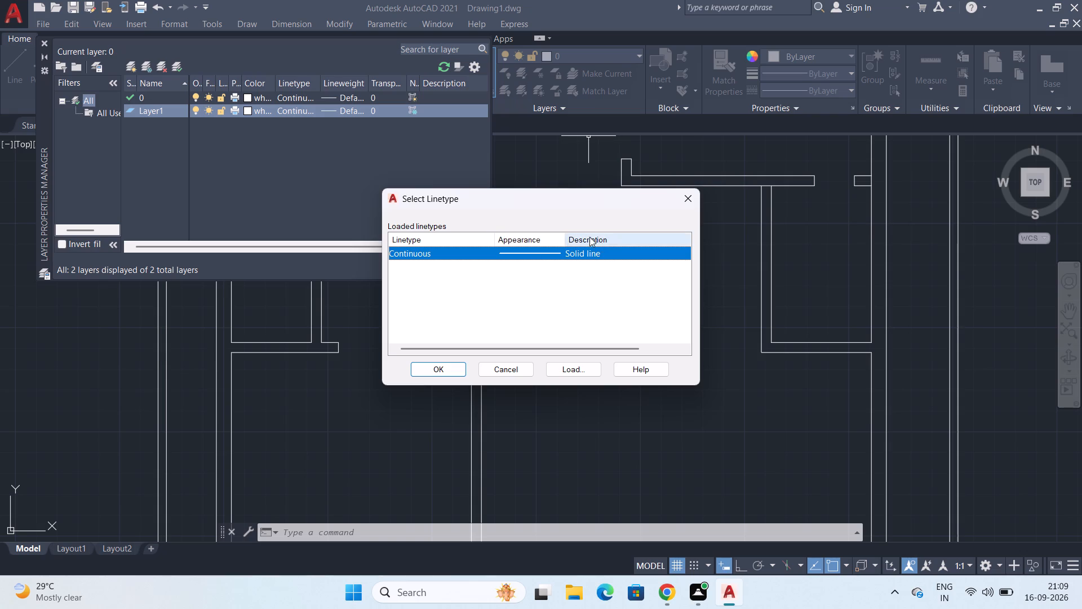
{"action": "left_click", "coordinate": [589, 237]}
{"action": "left_click", "coordinate": [584, 253]}
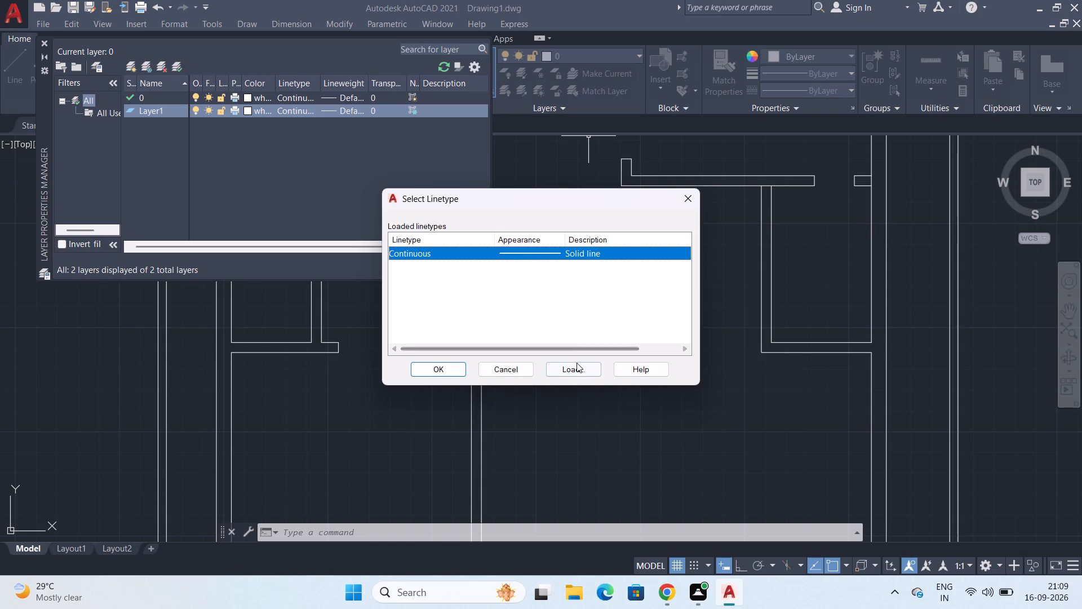
{"action": "left_click", "coordinate": [577, 365]}
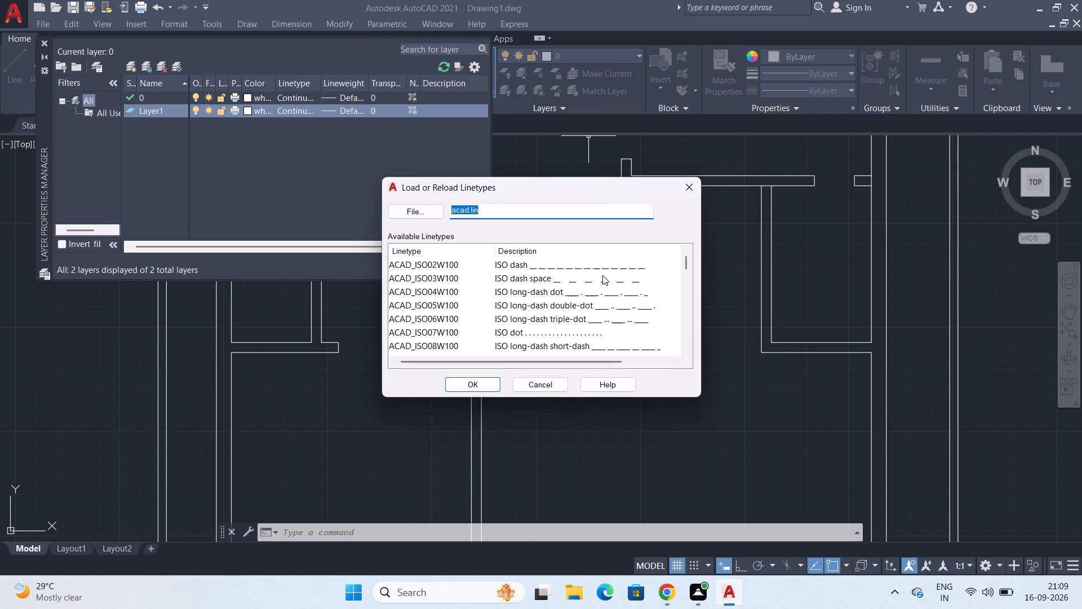
{"action": "left_click", "coordinate": [624, 267]}
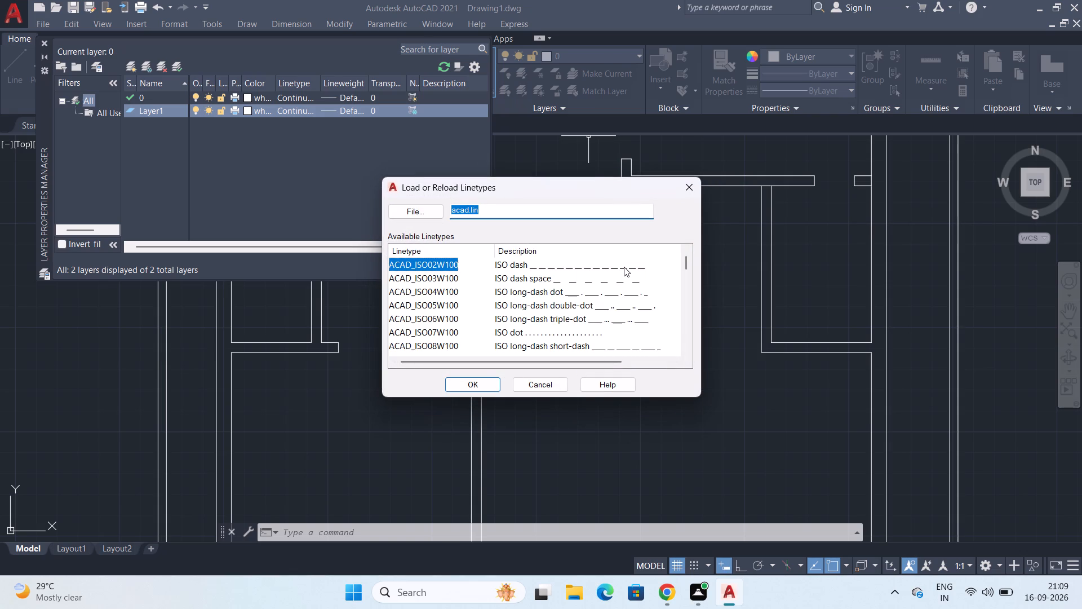
{"action": "left_click", "coordinate": [573, 268]}
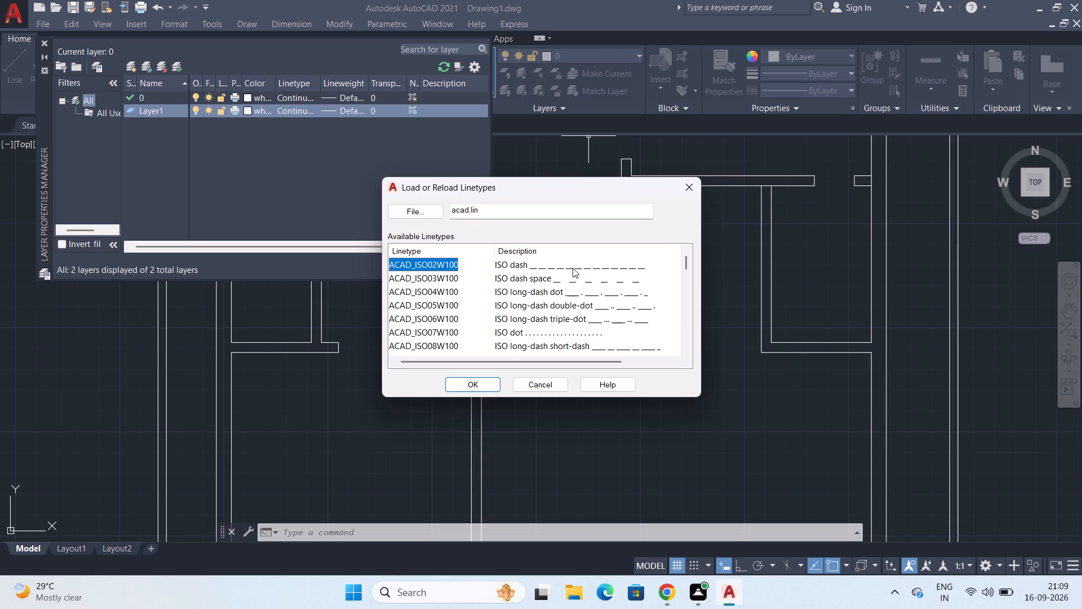
{"action": "left_click", "coordinate": [480, 387]}
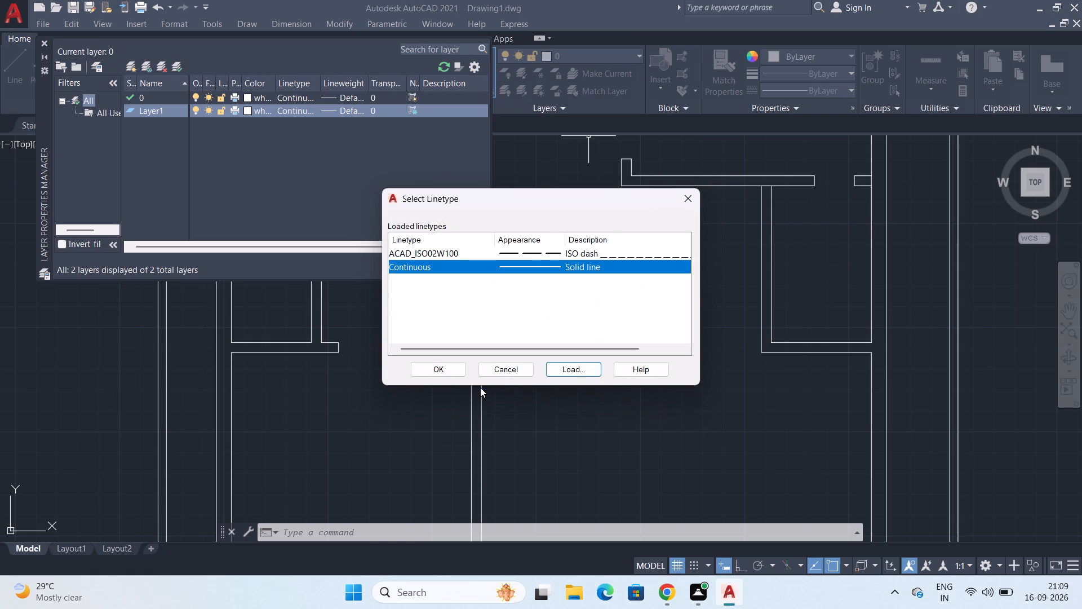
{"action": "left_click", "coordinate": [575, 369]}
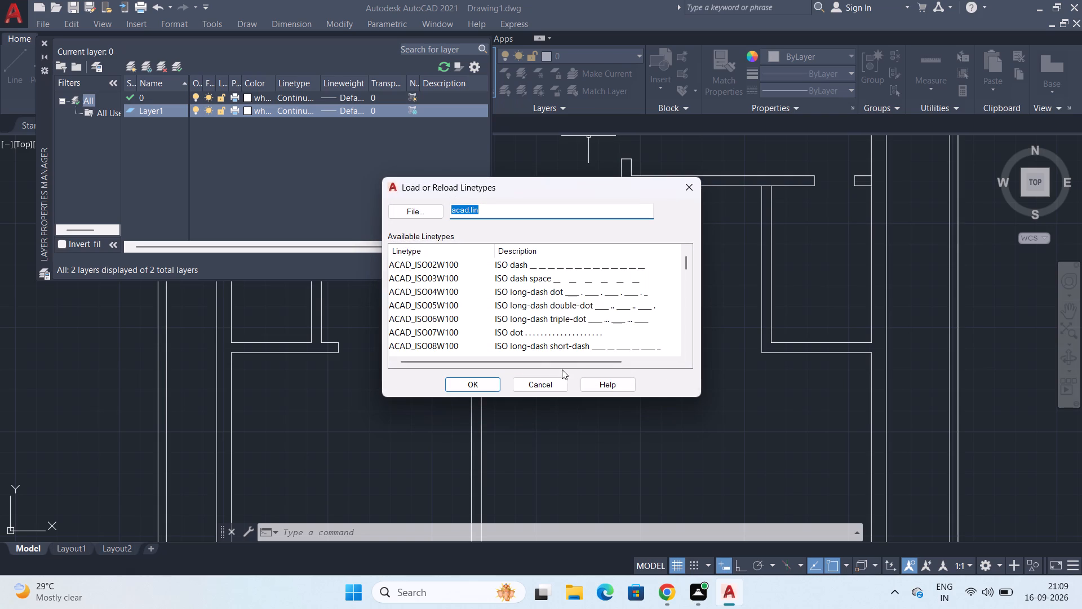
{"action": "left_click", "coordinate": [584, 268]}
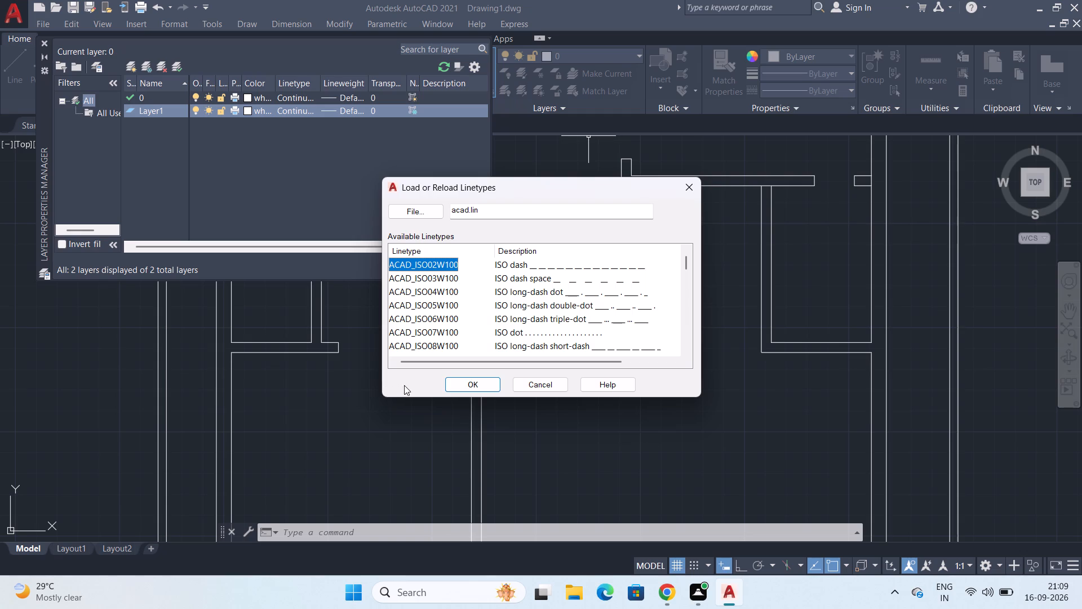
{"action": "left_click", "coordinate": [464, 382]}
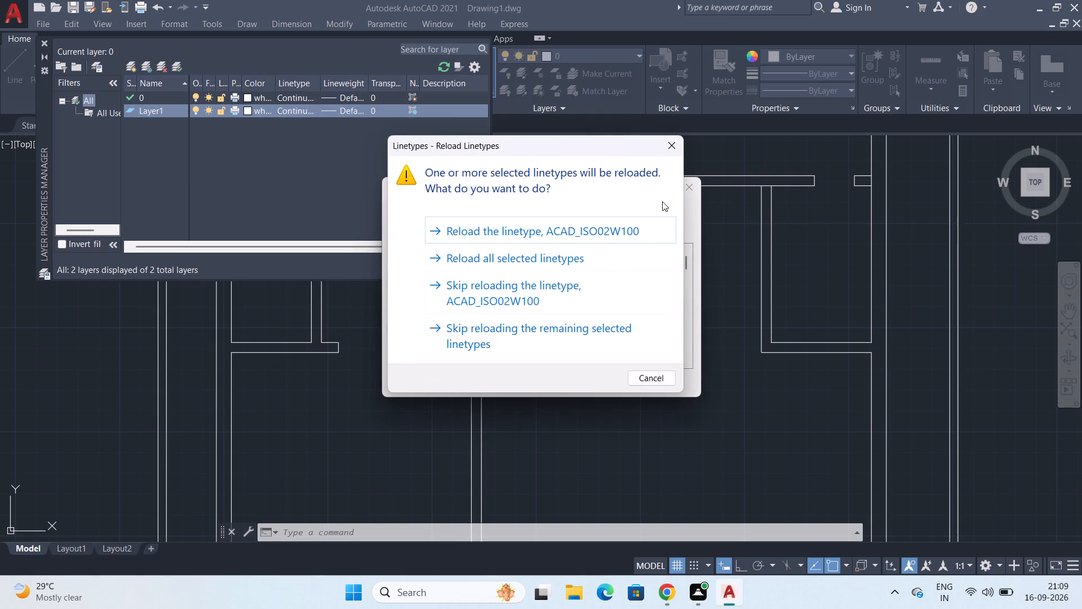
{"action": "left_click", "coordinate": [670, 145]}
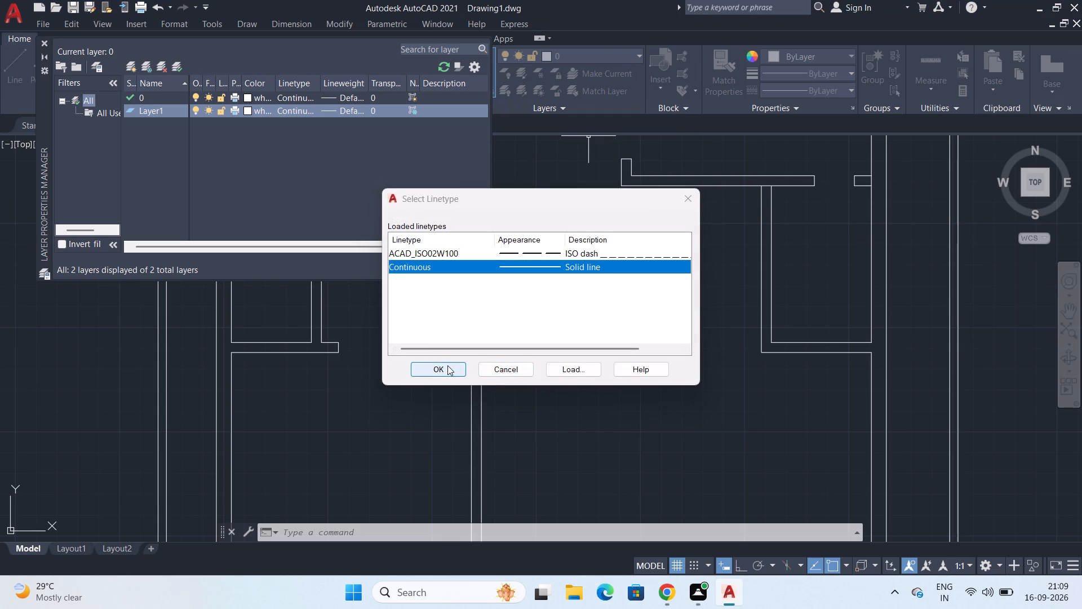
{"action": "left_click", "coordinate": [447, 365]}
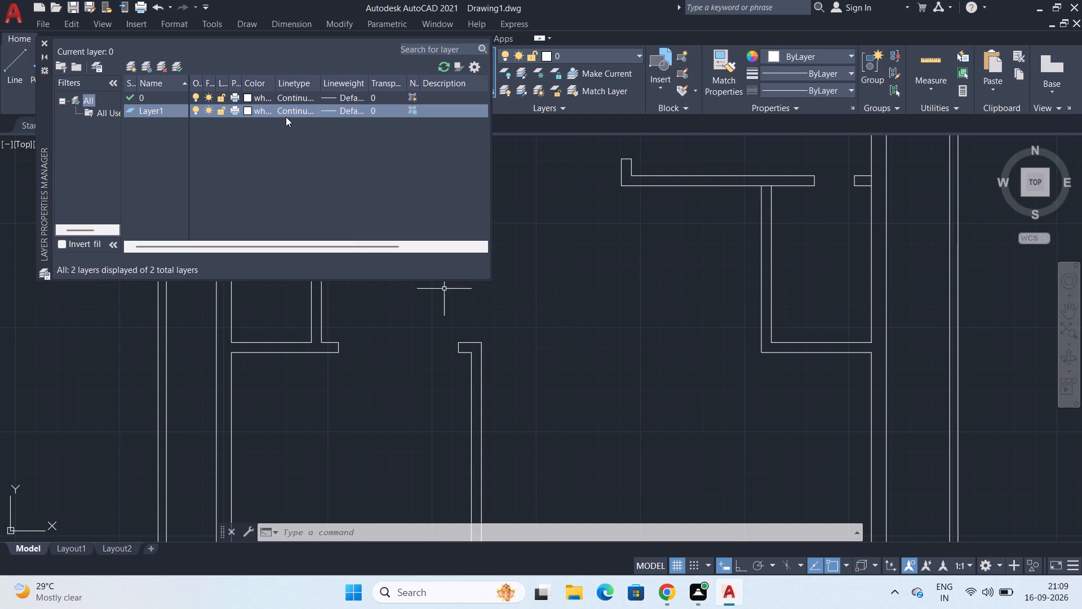
Assign the ACAD_ISO02W100 dashed linetype to the new layer and close the layer manager.
{"action": "scroll", "coordinate": [286, 117], "scroll_direction": "up", "scroll_amount": 1}
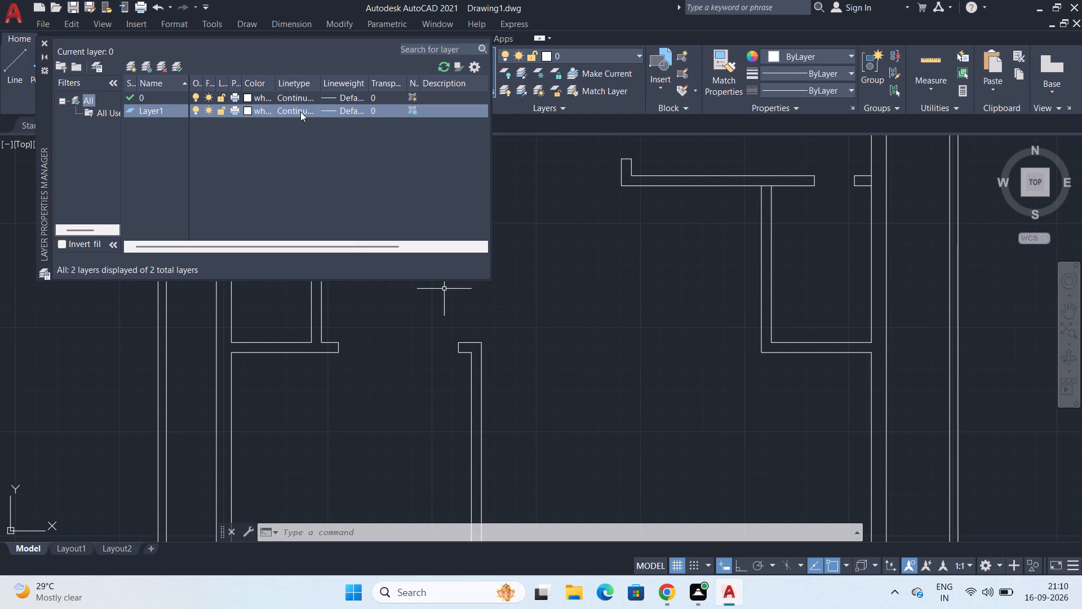
{"action": "right_click", "coordinate": [300, 112]}
{"action": "left_click", "coordinate": [281, 108]}
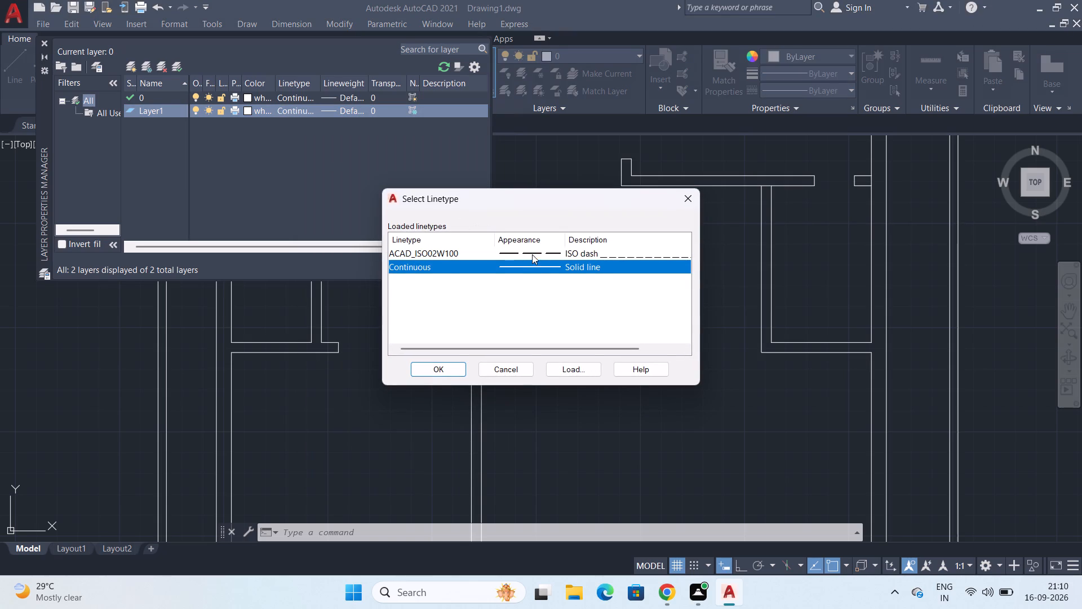
{"action": "left_click", "coordinate": [536, 251]}
{"action": "left_click", "coordinate": [578, 367]}
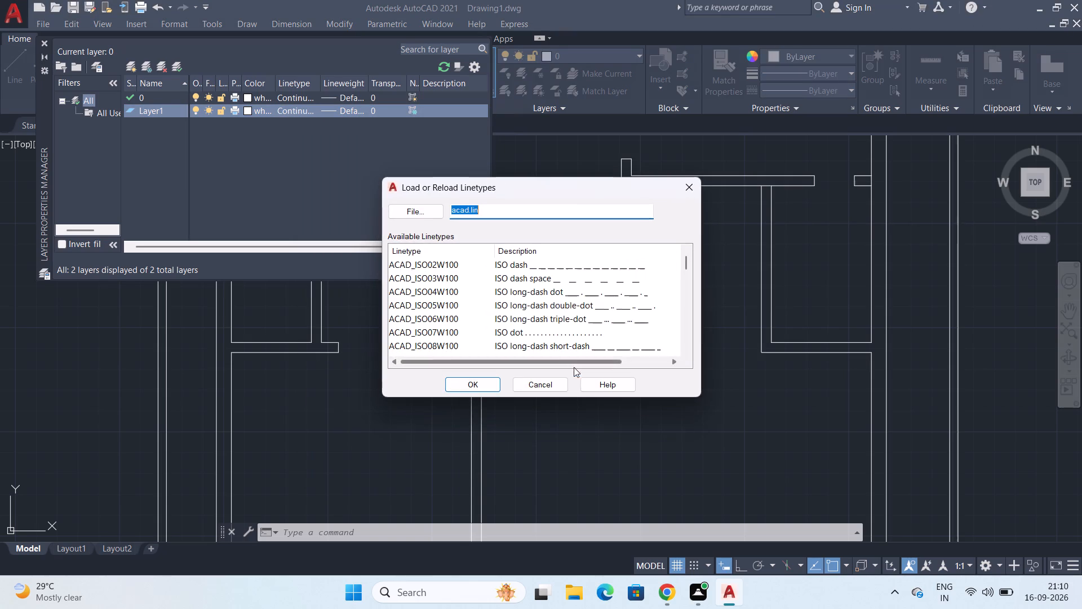
{"action": "left_click", "coordinate": [482, 387]}
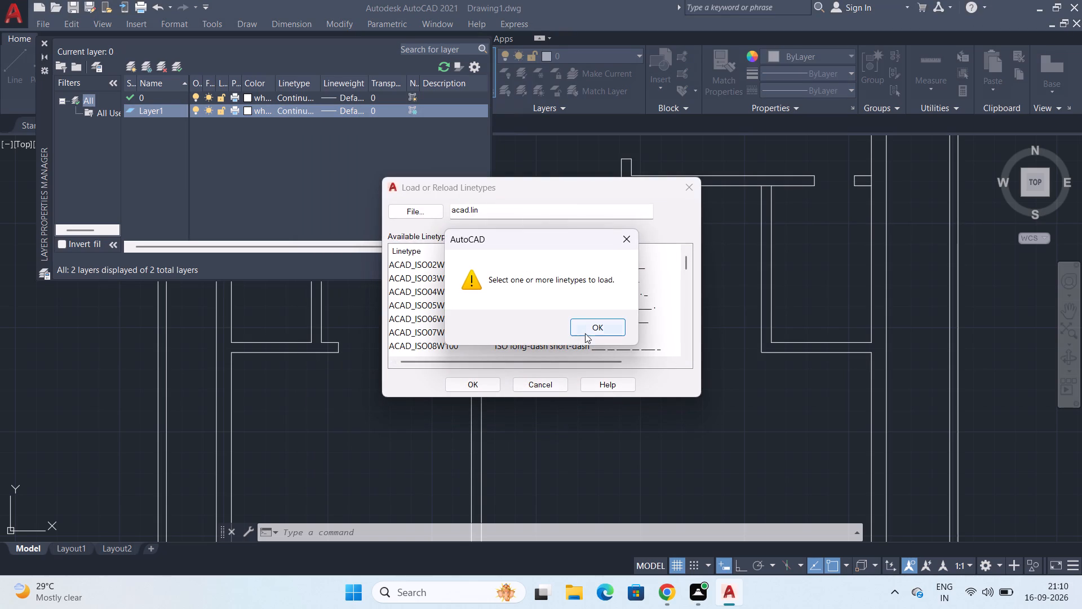
{"action": "left_click", "coordinate": [596, 323]}
{"action": "left_click", "coordinate": [574, 272]}
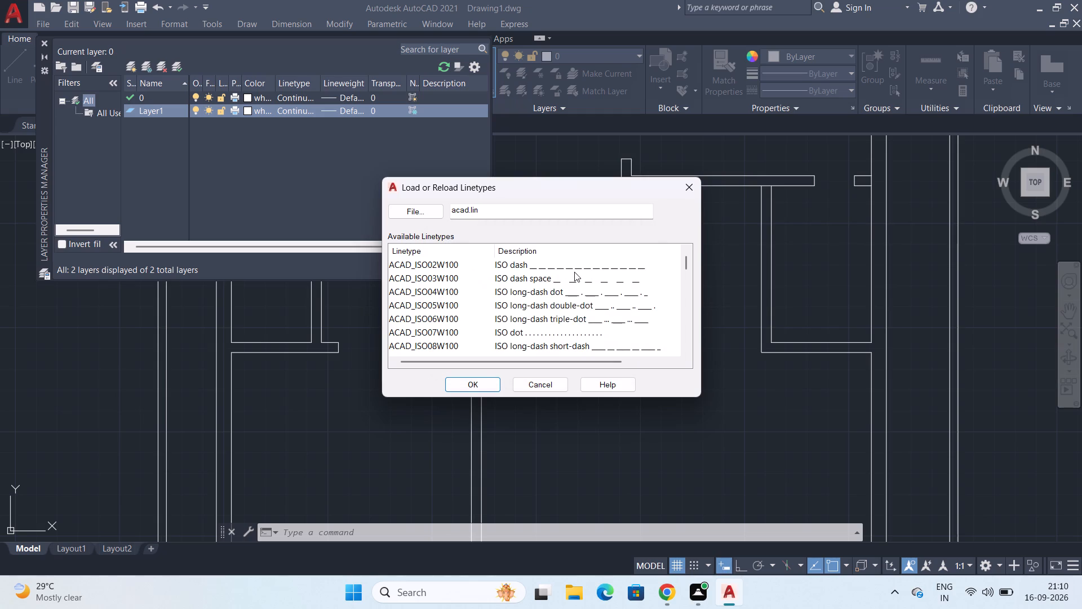
{"action": "left_click", "coordinate": [547, 268]}
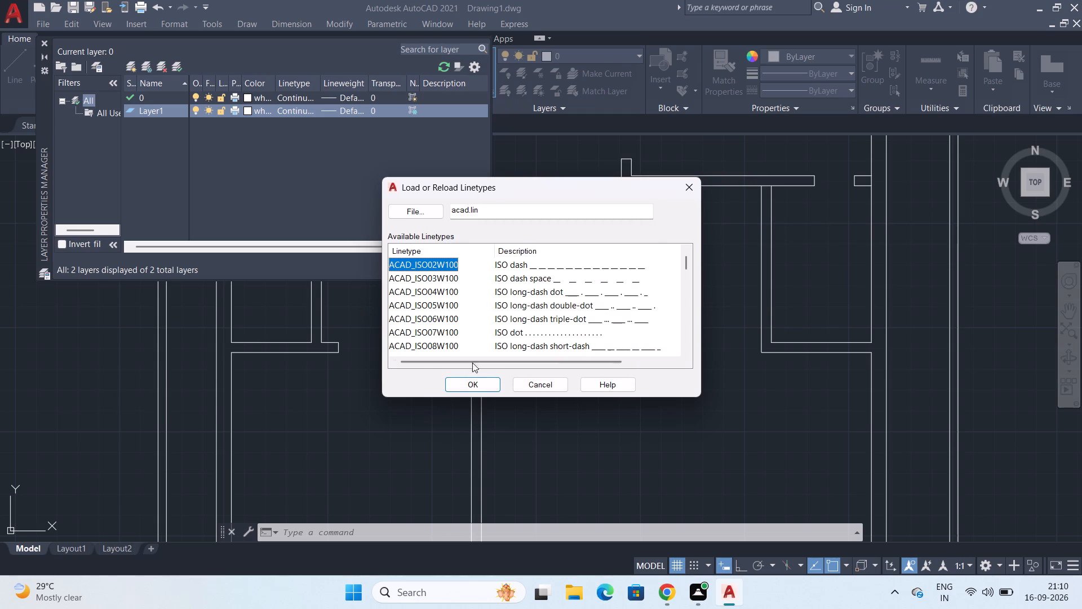
{"action": "left_click", "coordinate": [475, 379]}
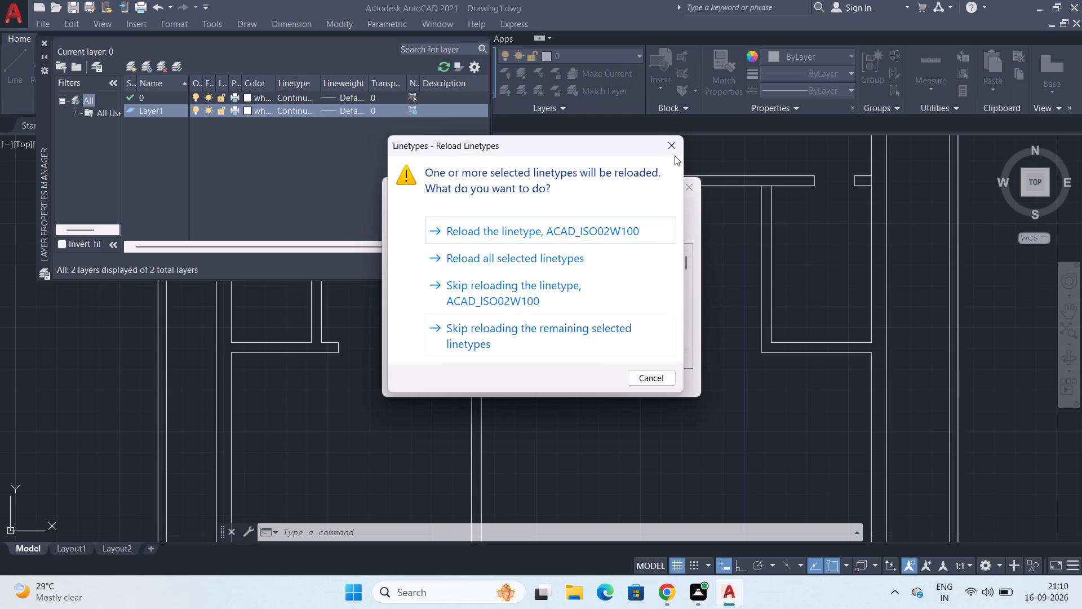
{"action": "left_click", "coordinate": [675, 144]}
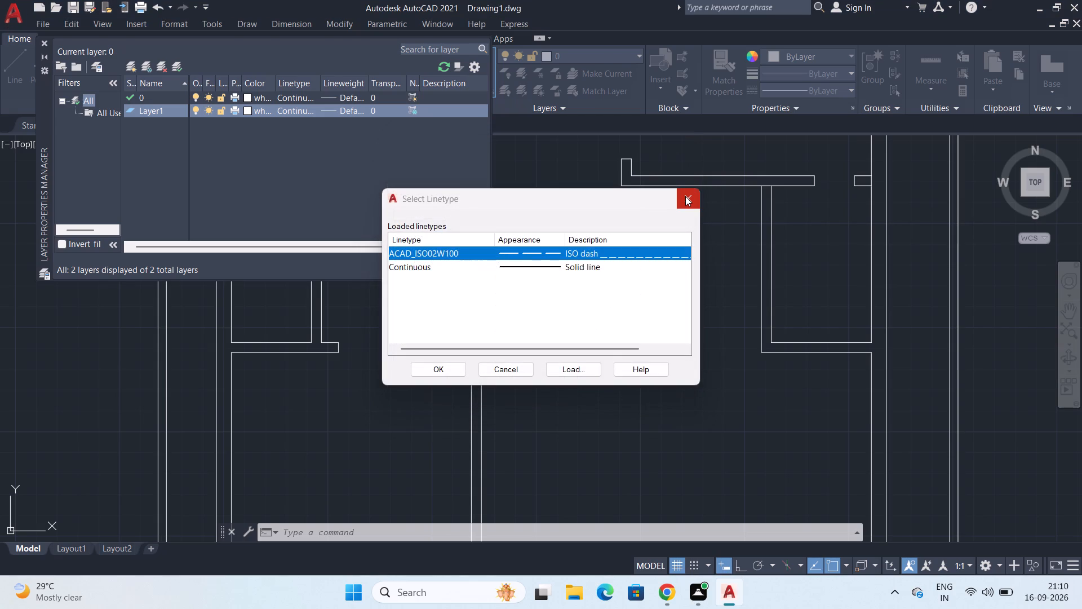
{"action": "left_click", "coordinate": [455, 370]}
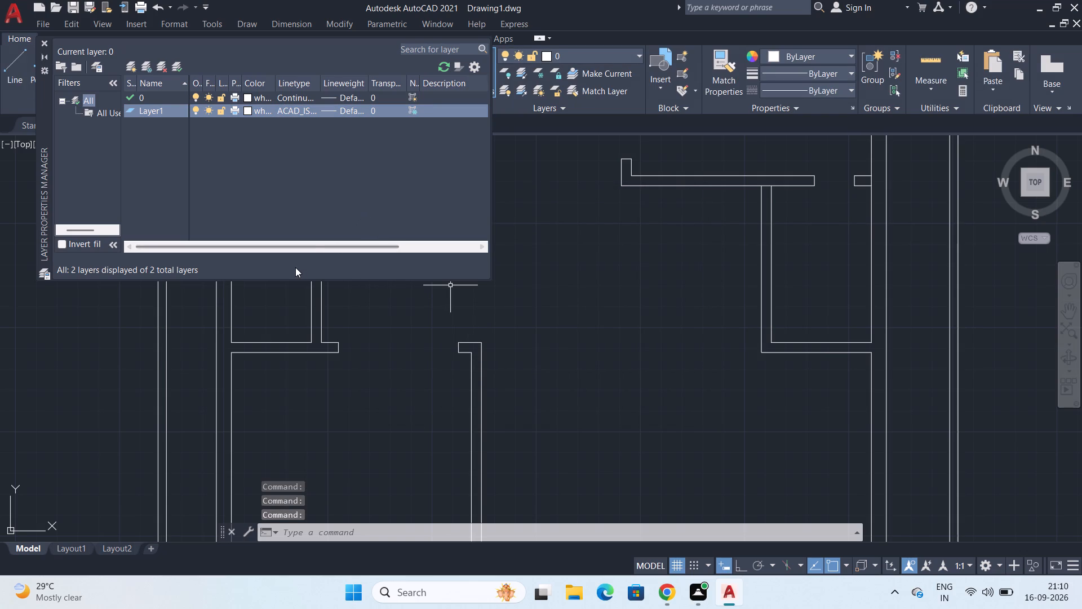
{"action": "left_click", "coordinate": [293, 111]}
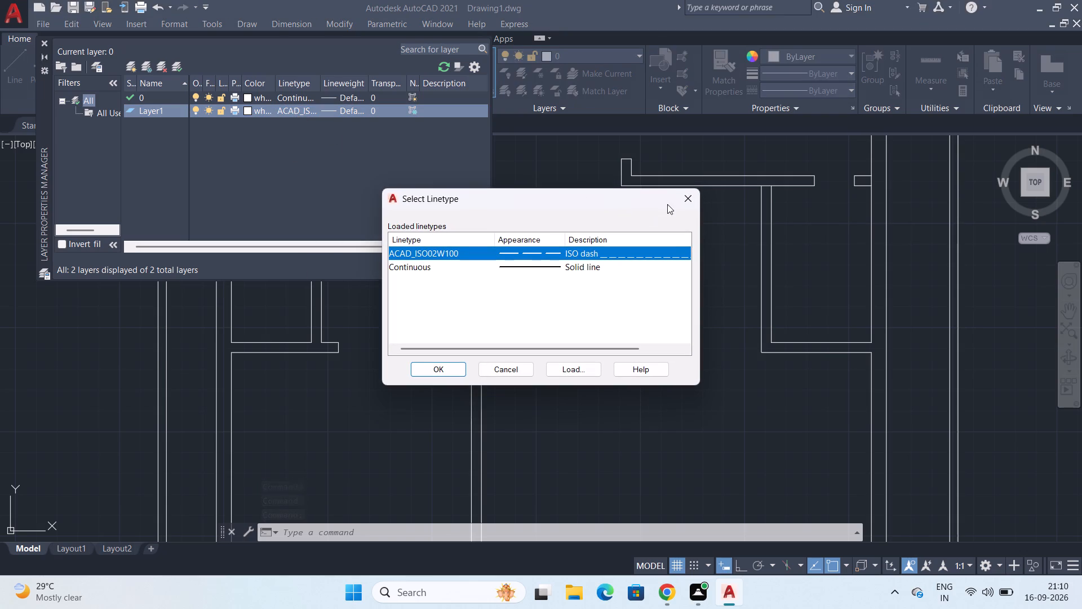
{"action": "left_click", "coordinate": [690, 199]}
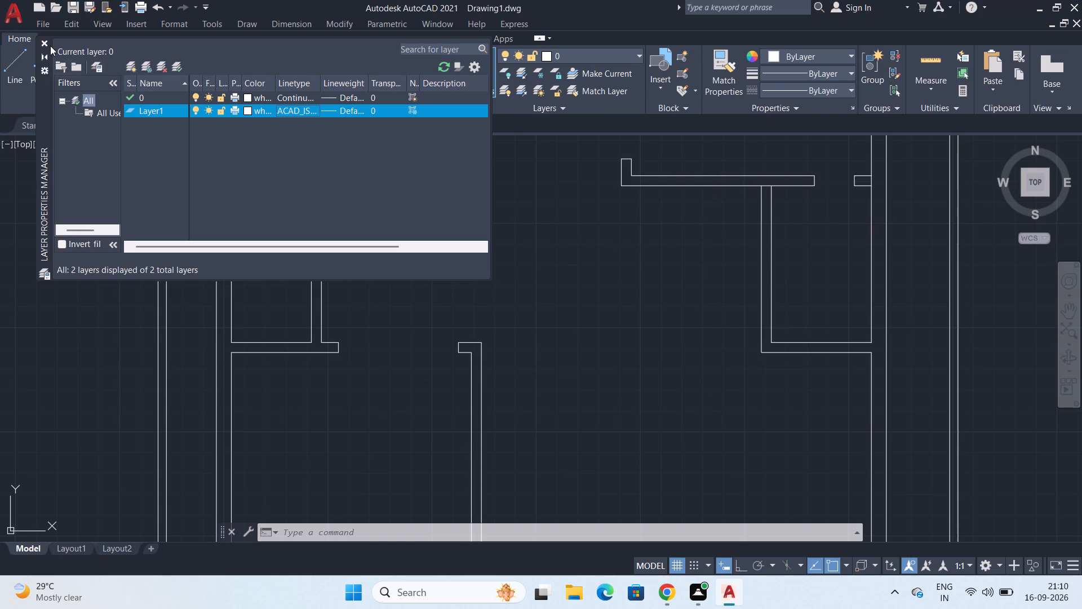
{"action": "left_click", "coordinate": [43, 43]}
Start the Line command.
{"action": "left_click", "coordinate": [16, 63]}
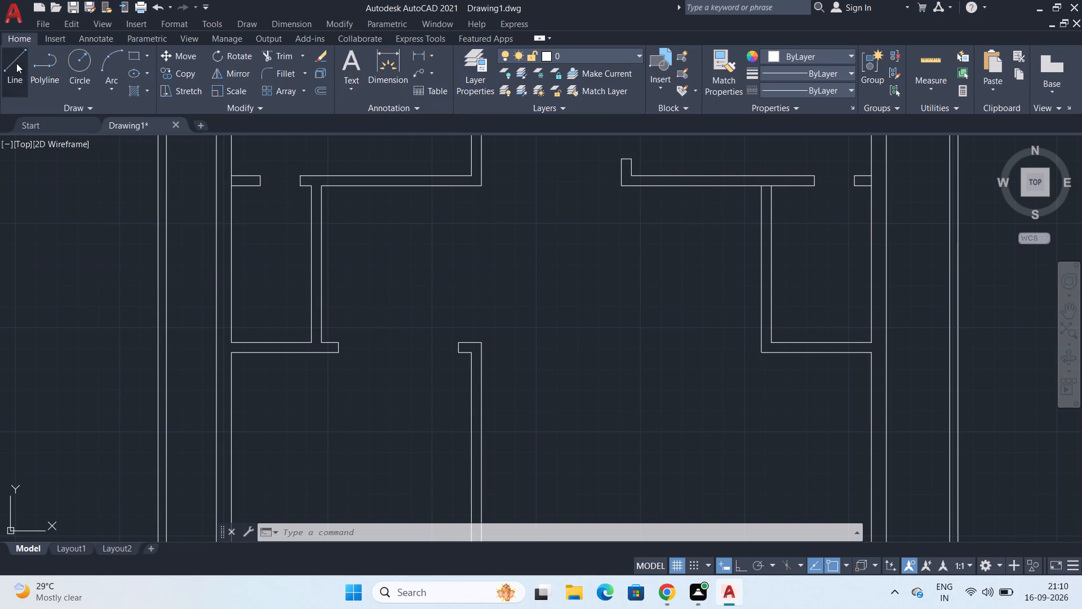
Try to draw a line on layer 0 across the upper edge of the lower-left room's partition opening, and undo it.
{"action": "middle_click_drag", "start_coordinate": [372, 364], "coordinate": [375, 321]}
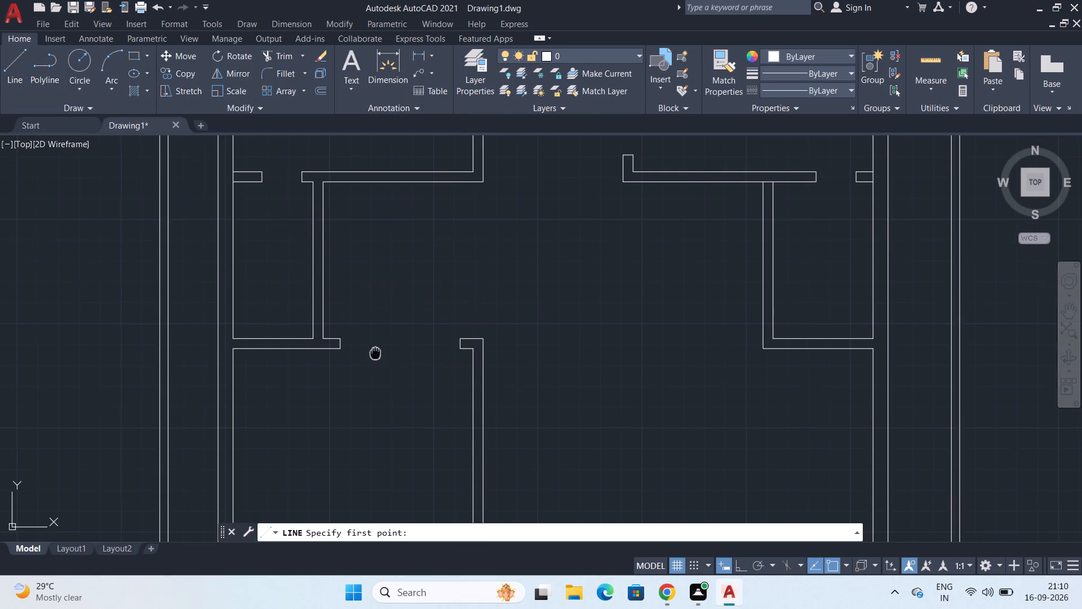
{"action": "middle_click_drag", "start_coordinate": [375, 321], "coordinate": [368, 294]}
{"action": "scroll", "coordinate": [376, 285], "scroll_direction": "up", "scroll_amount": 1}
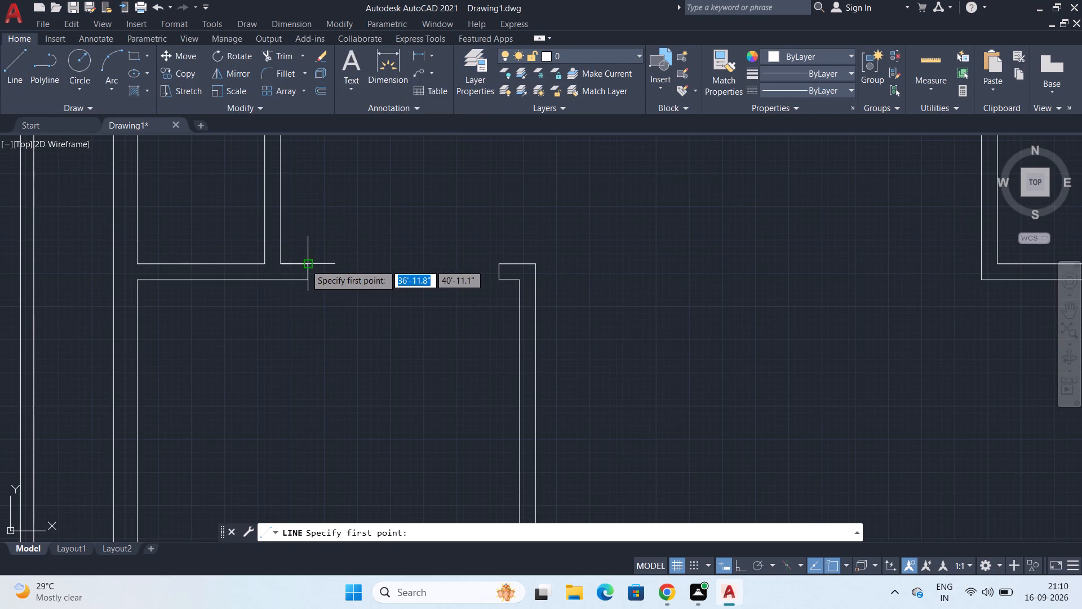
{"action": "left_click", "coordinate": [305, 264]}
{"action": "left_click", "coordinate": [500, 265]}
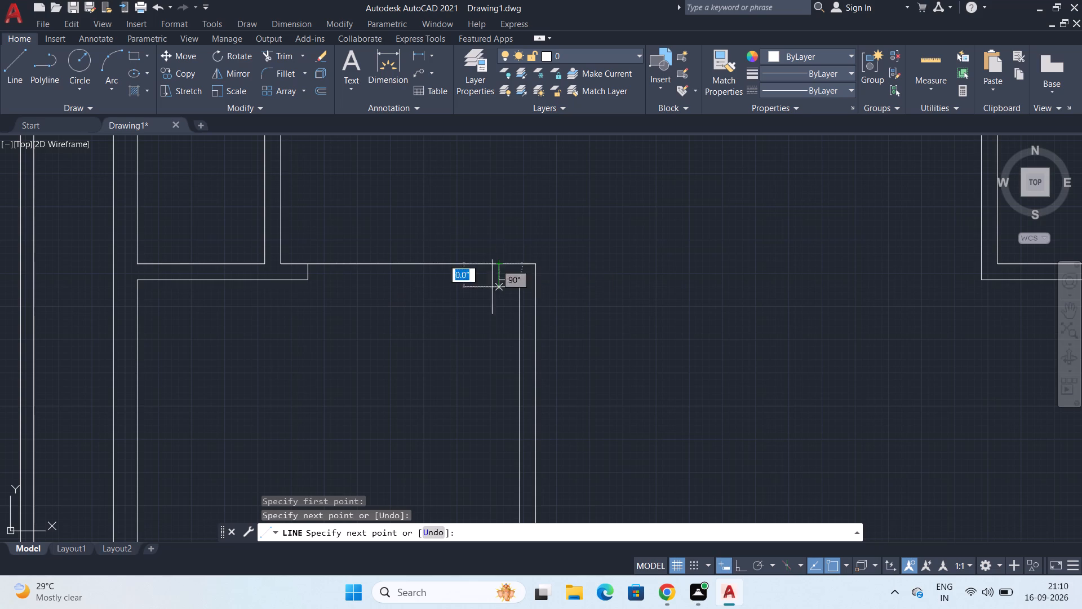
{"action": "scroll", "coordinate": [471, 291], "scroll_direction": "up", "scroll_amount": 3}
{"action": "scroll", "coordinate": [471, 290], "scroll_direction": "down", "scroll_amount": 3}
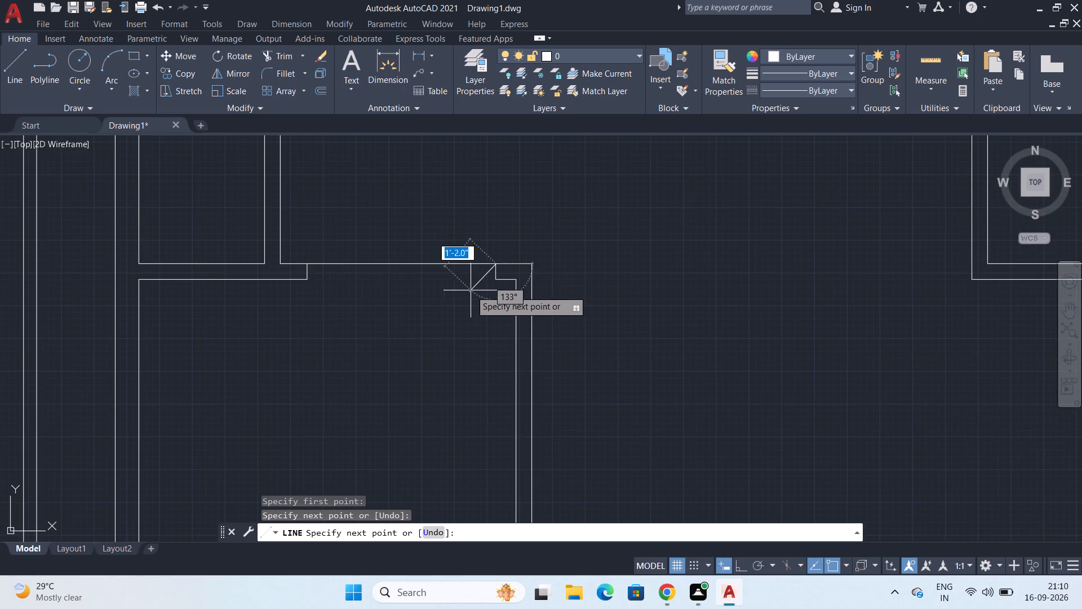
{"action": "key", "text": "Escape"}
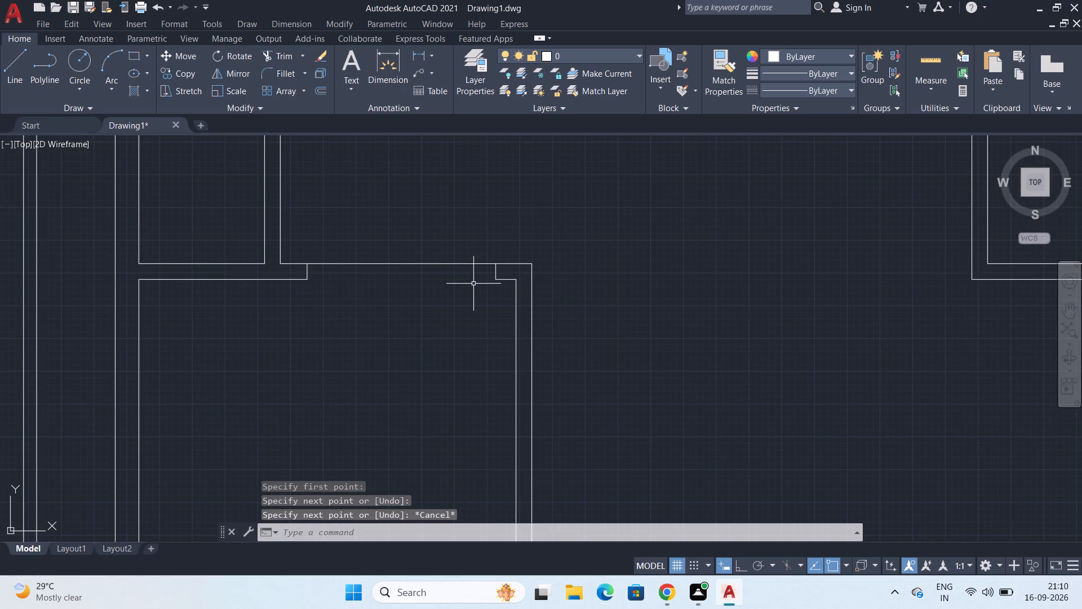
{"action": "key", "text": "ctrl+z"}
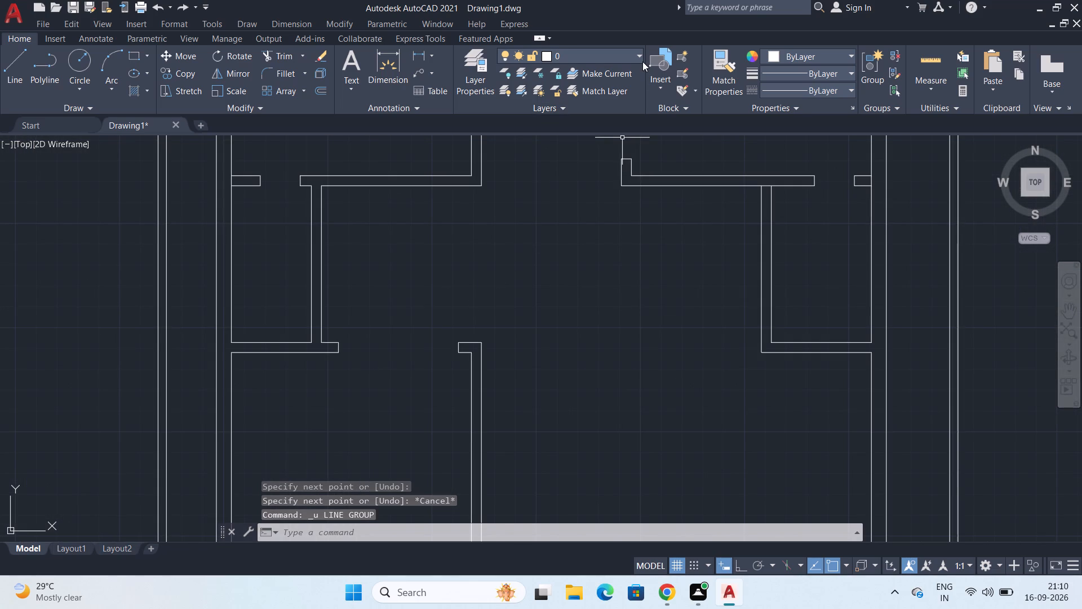
Make Layer1 current and draw two dashed lines across the lower-left room's partition opening, one along each wall face.
{"action": "left_click", "coordinate": [640, 55]}
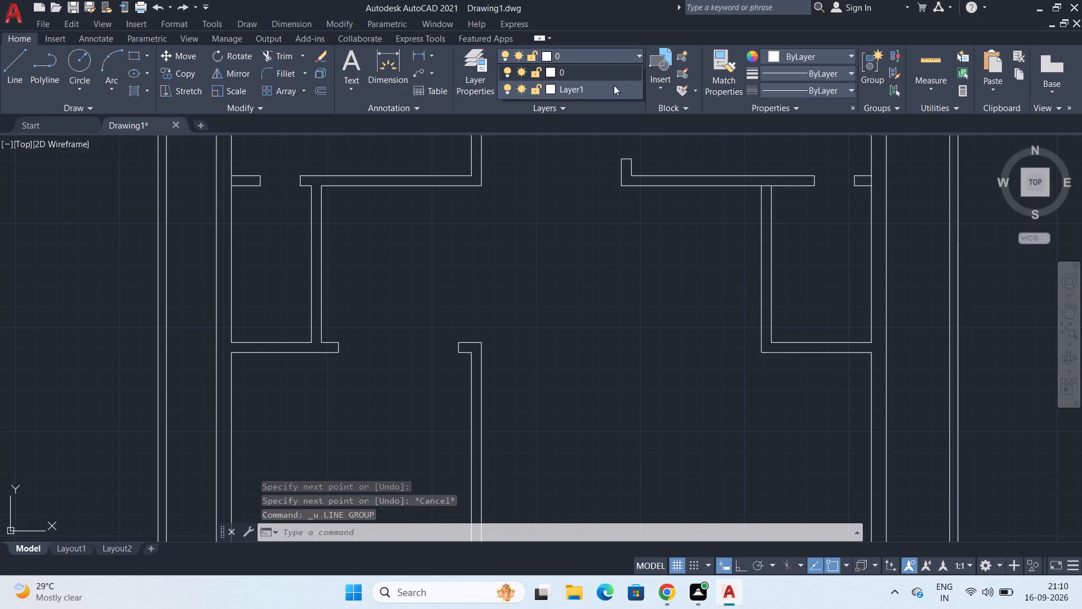
{"action": "left_click", "coordinate": [612, 92]}
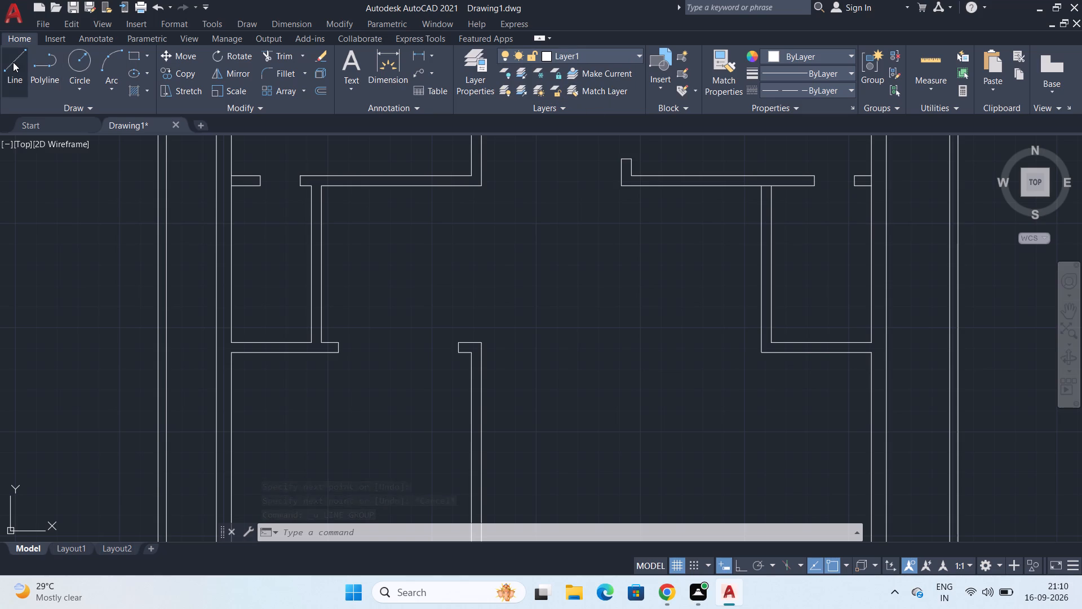
{"action": "left_click", "coordinate": [13, 62]}
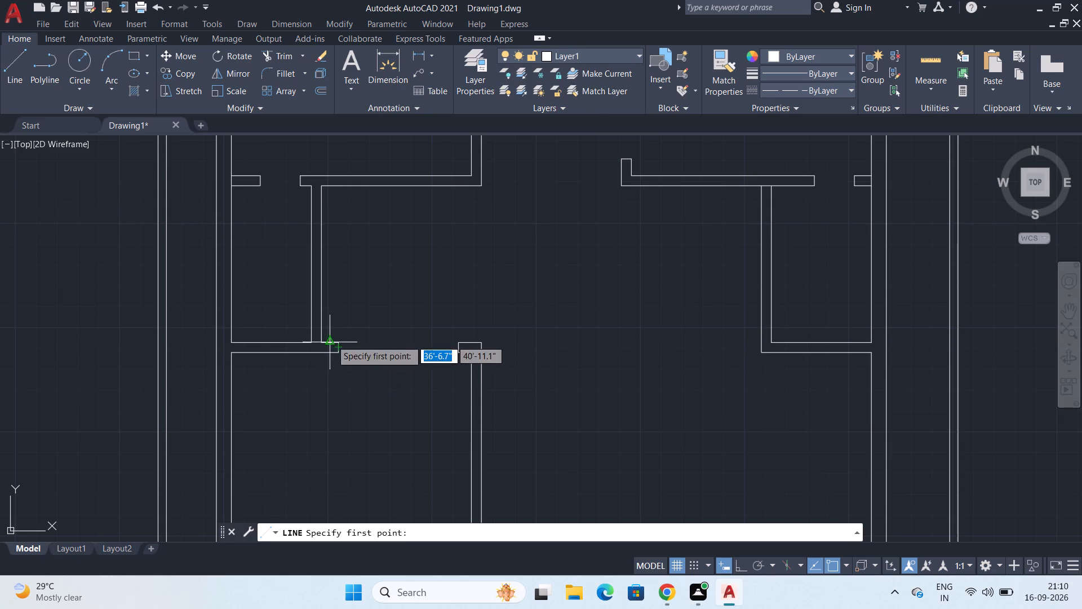
{"action": "scroll", "coordinate": [338, 342], "scroll_direction": "up", "scroll_amount": 2}
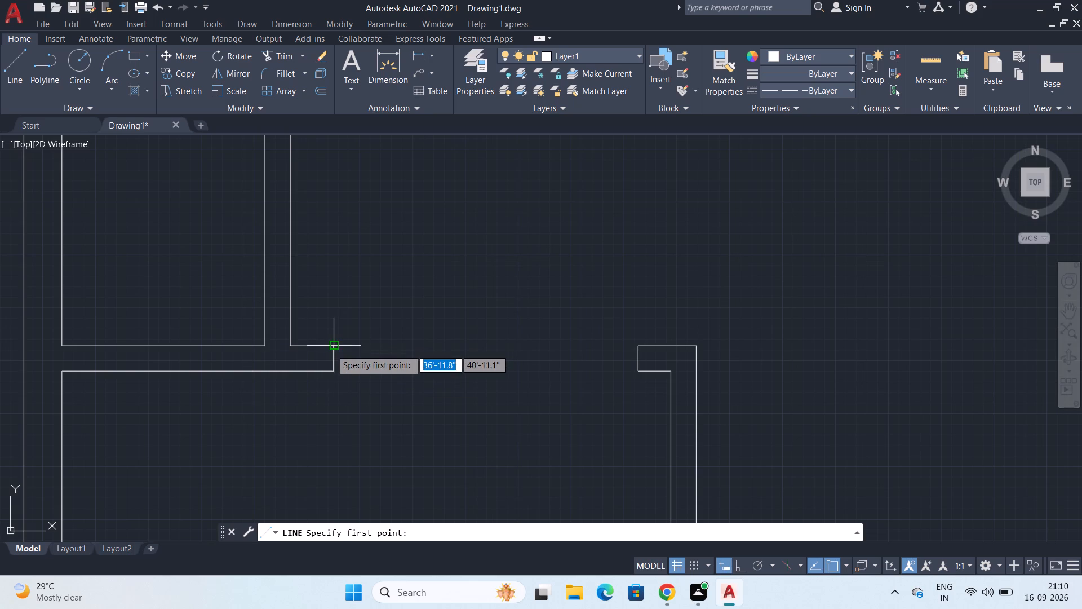
{"action": "left_click", "coordinate": [331, 349]}
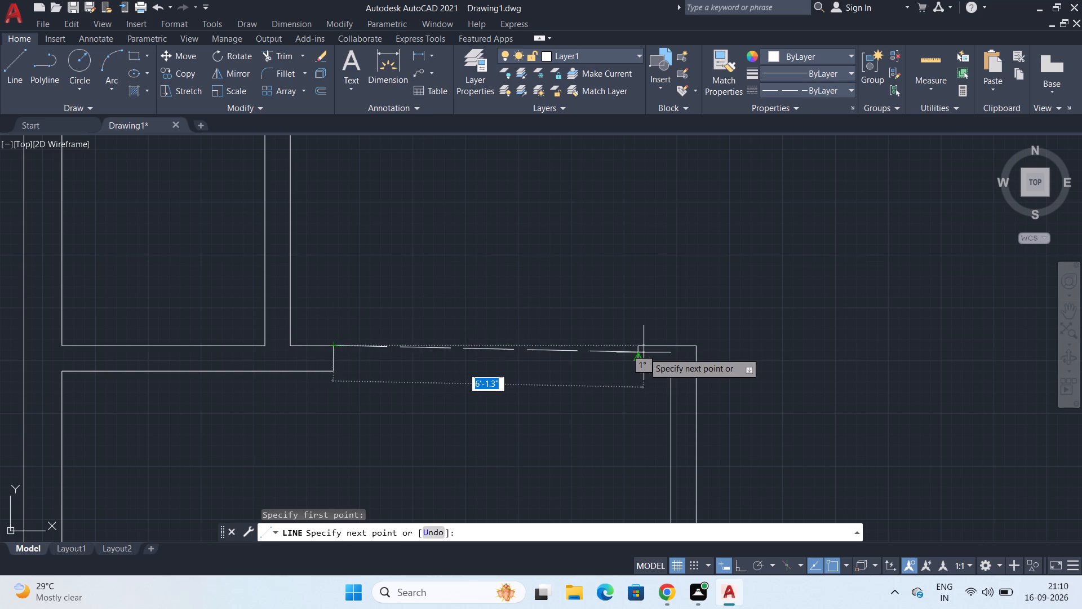
{"action": "left_click", "coordinate": [640, 345]}
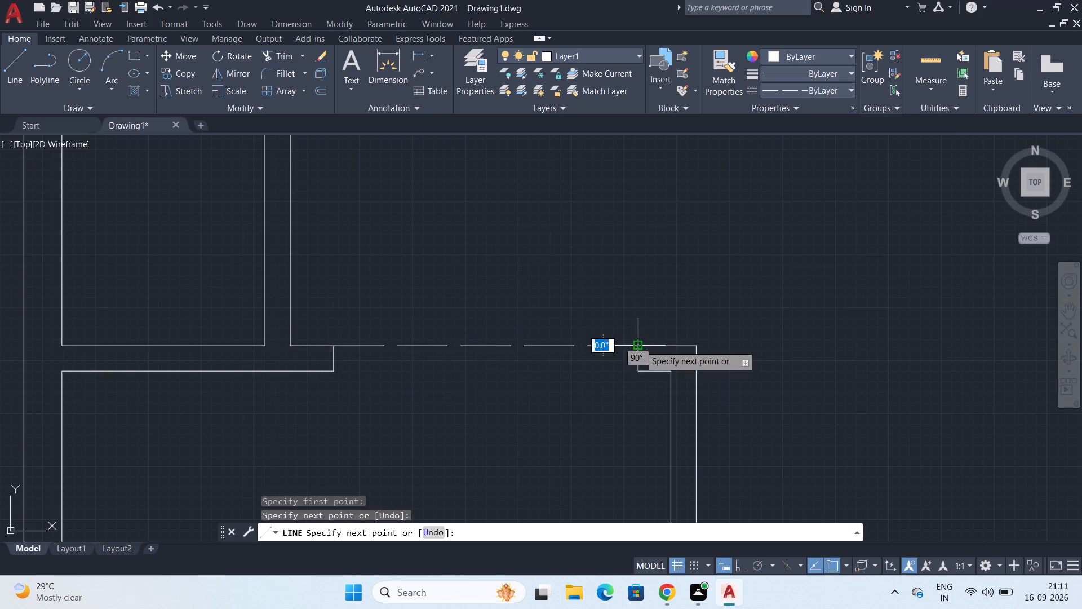
{"action": "key", "text": "Escape"}
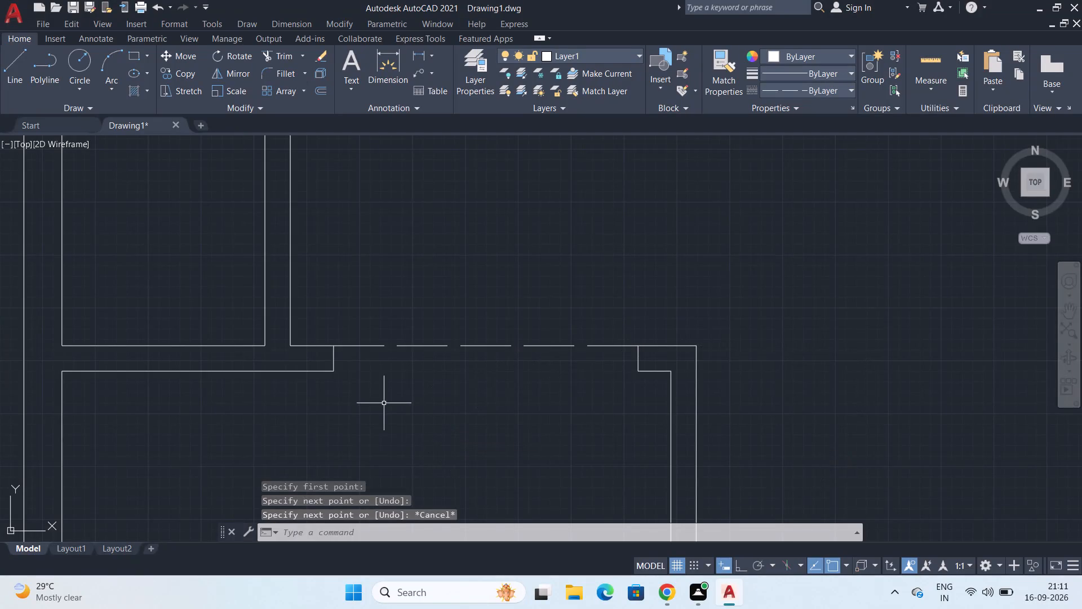
{"action": "key", "text": "space"}
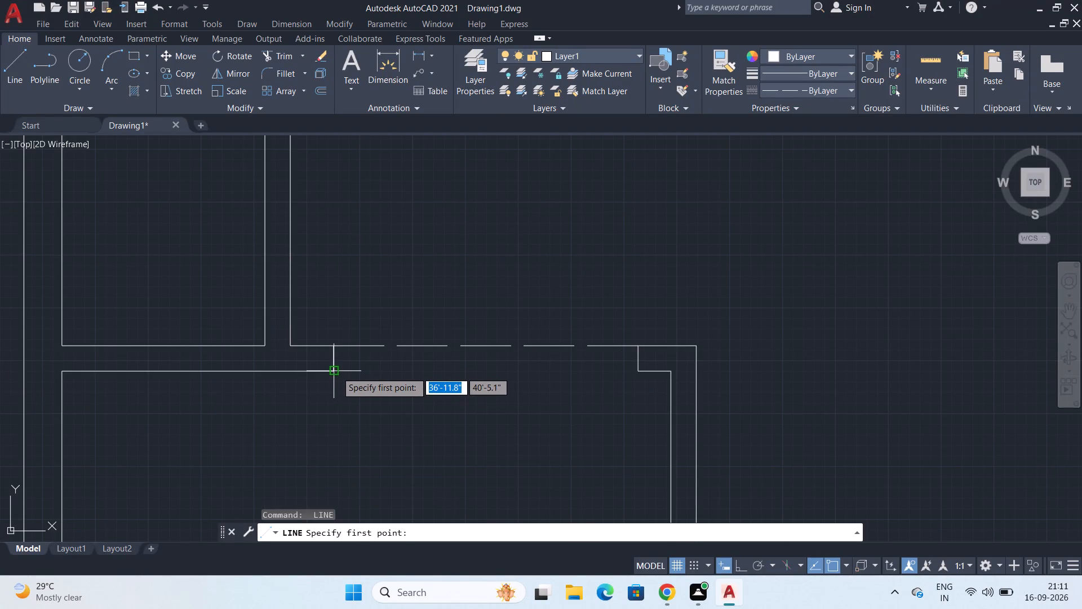
{"action": "left_click", "coordinate": [336, 372]}
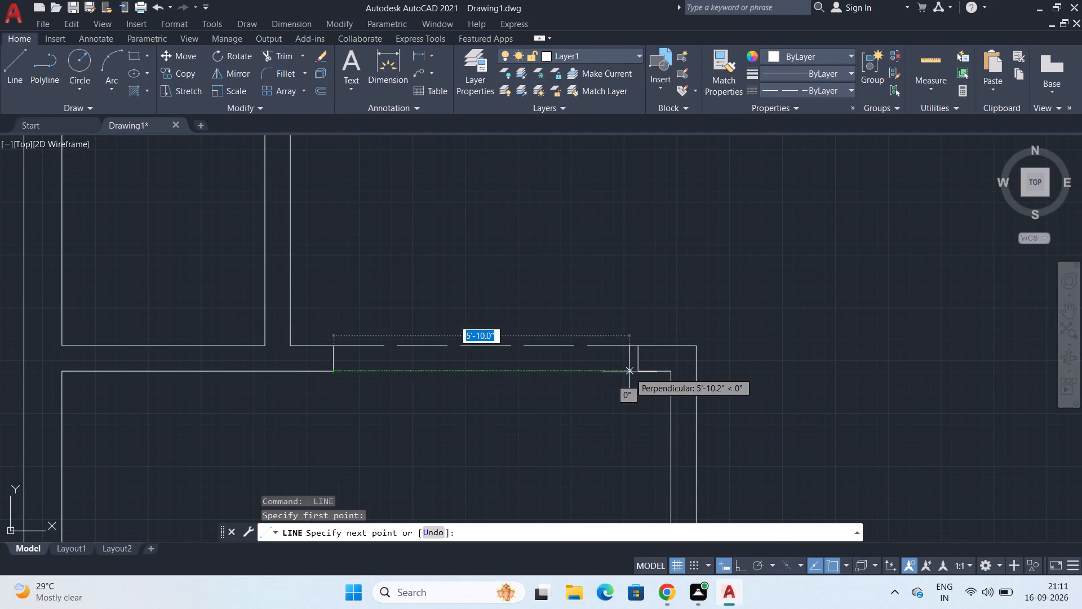
{"action": "left_click", "coordinate": [637, 371]}
{"action": "key", "text": "Escape"}
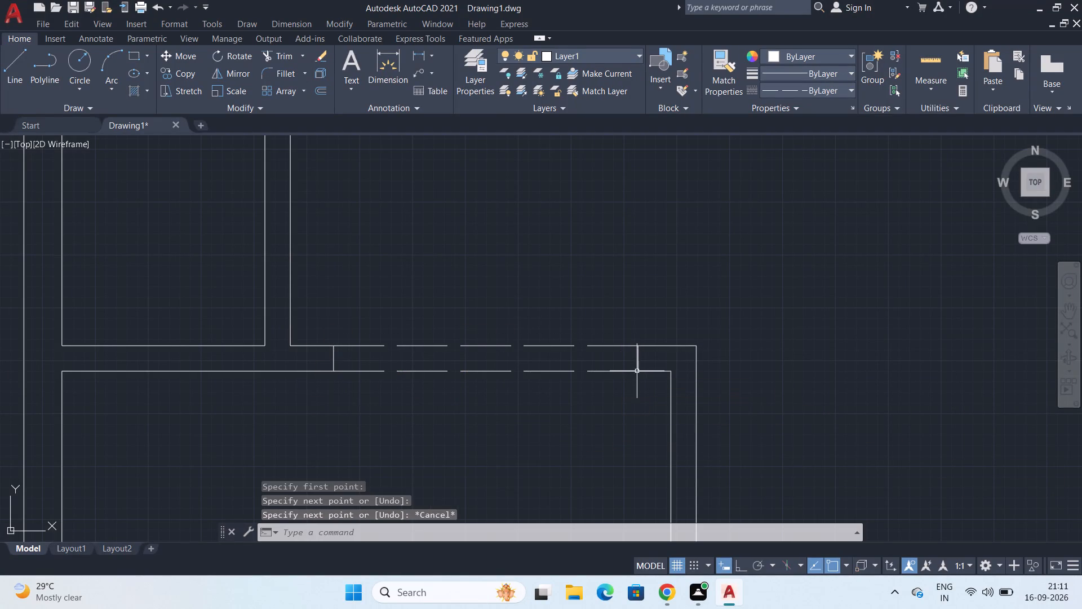
Examine the dashed opening lines and the overall floor plan, from the rear rooms to the front boundary.
{"action": "scroll", "coordinate": [631, 409], "scroll_direction": "down", "scroll_amount": 1}
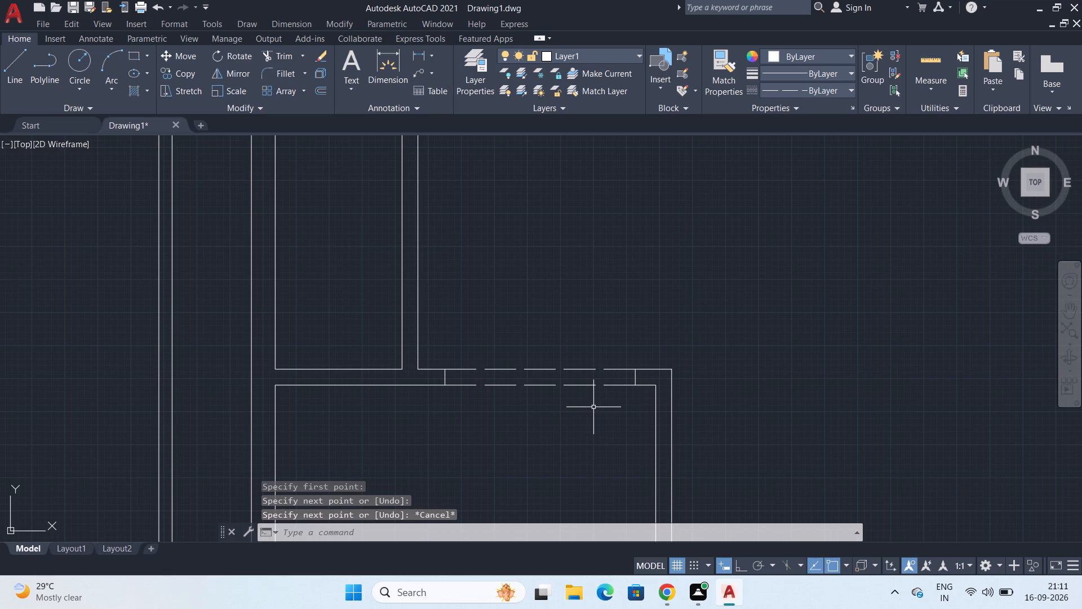
{"action": "scroll", "coordinate": [593, 407], "scroll_direction": "down", "scroll_amount": 1}
{"action": "middle_click_drag", "start_coordinate": [593, 407], "coordinate": [566, 394]}
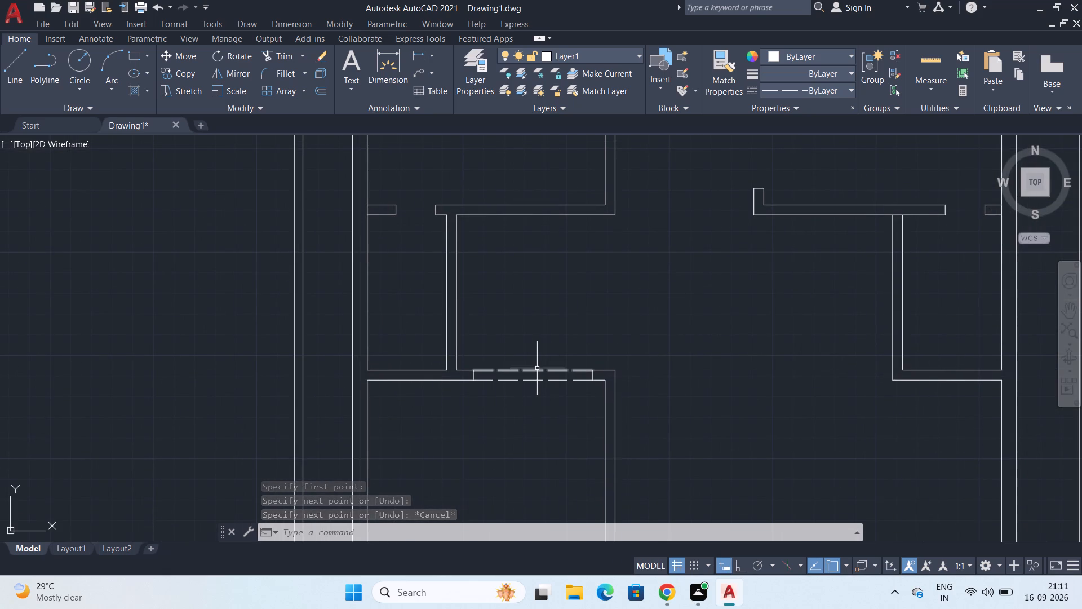
{"action": "left_click", "coordinate": [540, 370]}
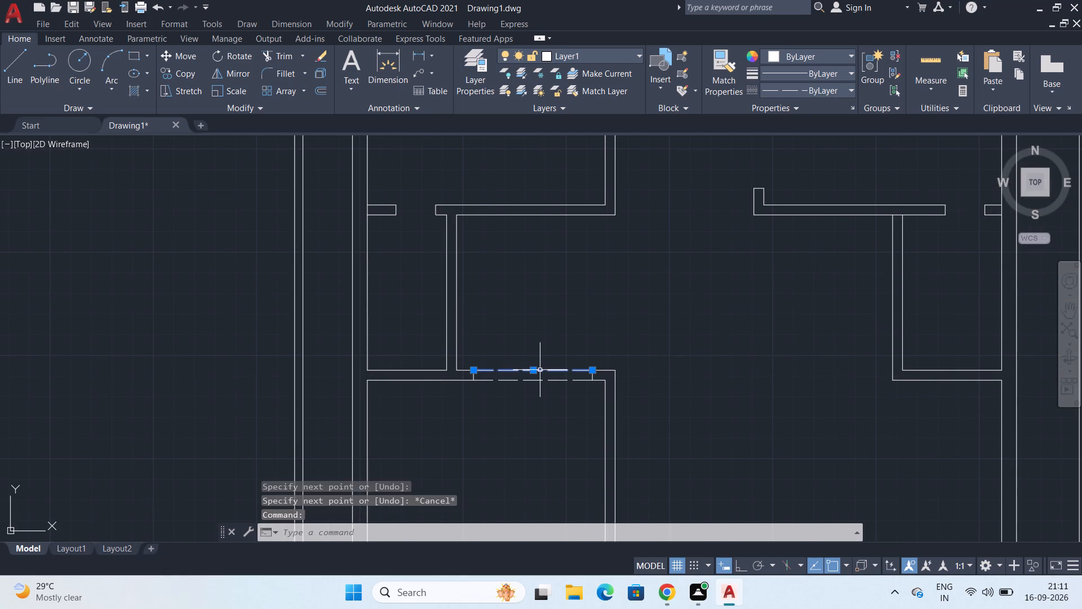
{"action": "key", "text": "Escape"}
{"action": "scroll", "coordinate": [600, 330], "scroll_direction": "down", "scroll_amount": 2}
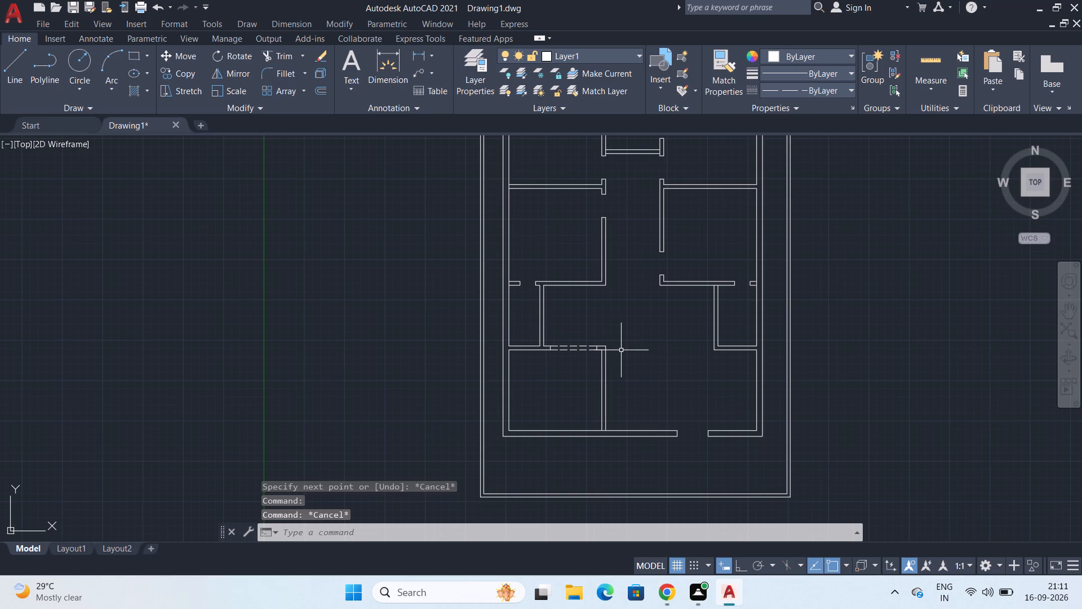
{"action": "middle_click_drag", "start_coordinate": [621, 350], "coordinate": [553, 405]}
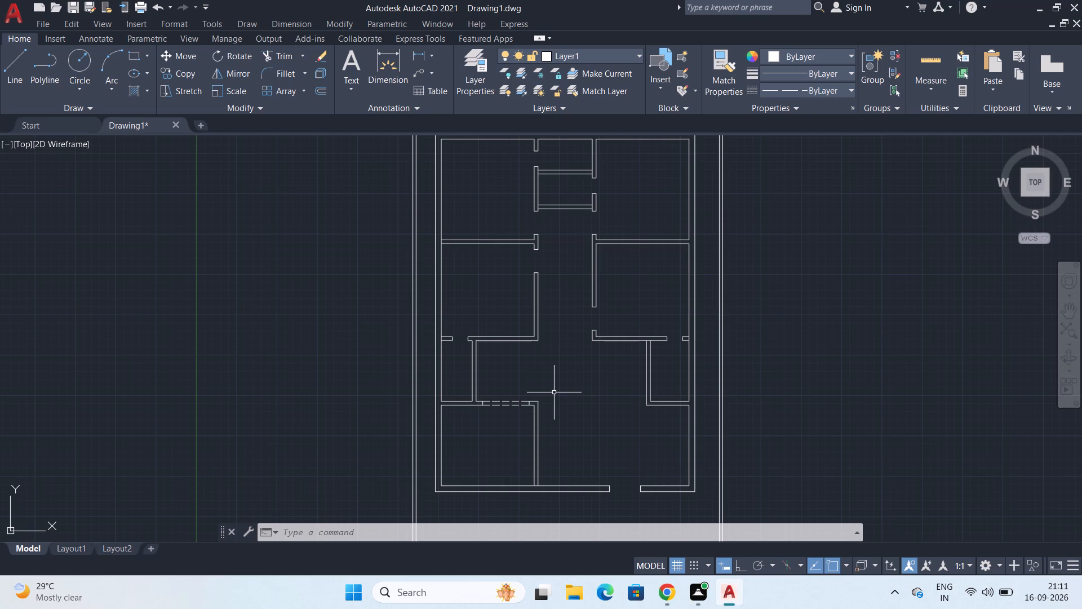
{"action": "middle_click_drag", "start_coordinate": [614, 296], "coordinate": [543, 418]}
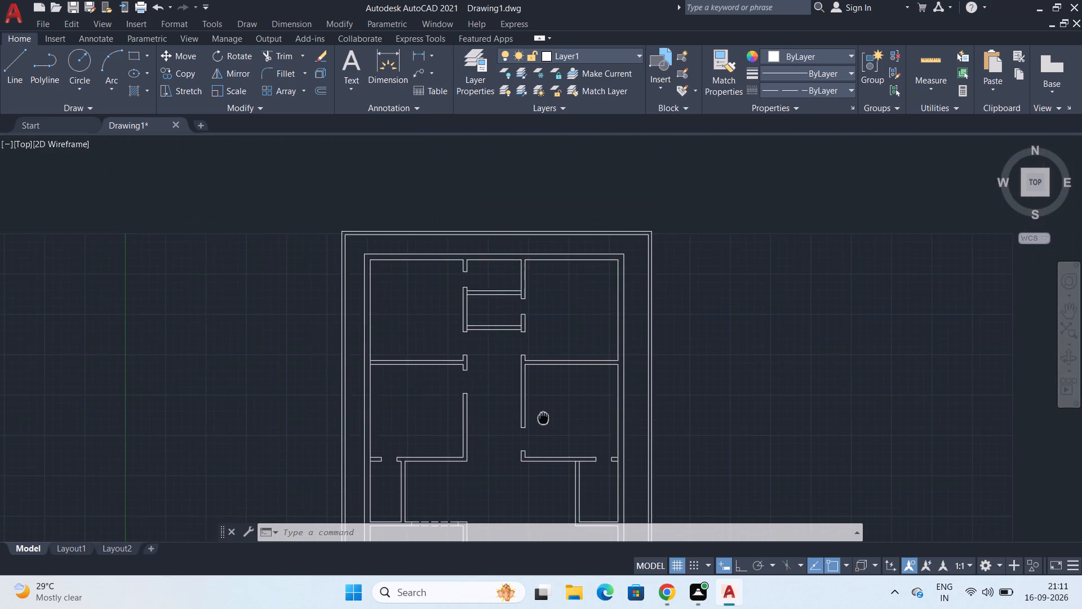
{"action": "middle_click_drag", "start_coordinate": [543, 418], "coordinate": [569, 222]}
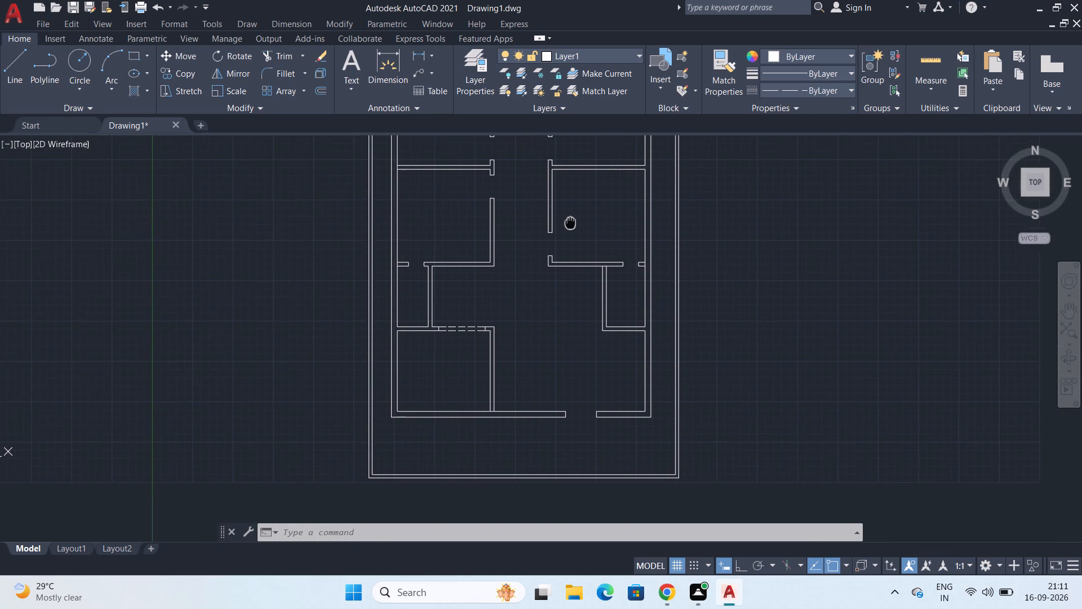
{"action": "middle_click_drag", "start_coordinate": [569, 222], "coordinate": [547, 232]}
{"action": "middle_click_drag", "start_coordinate": [485, 275], "coordinate": [571, 303]}
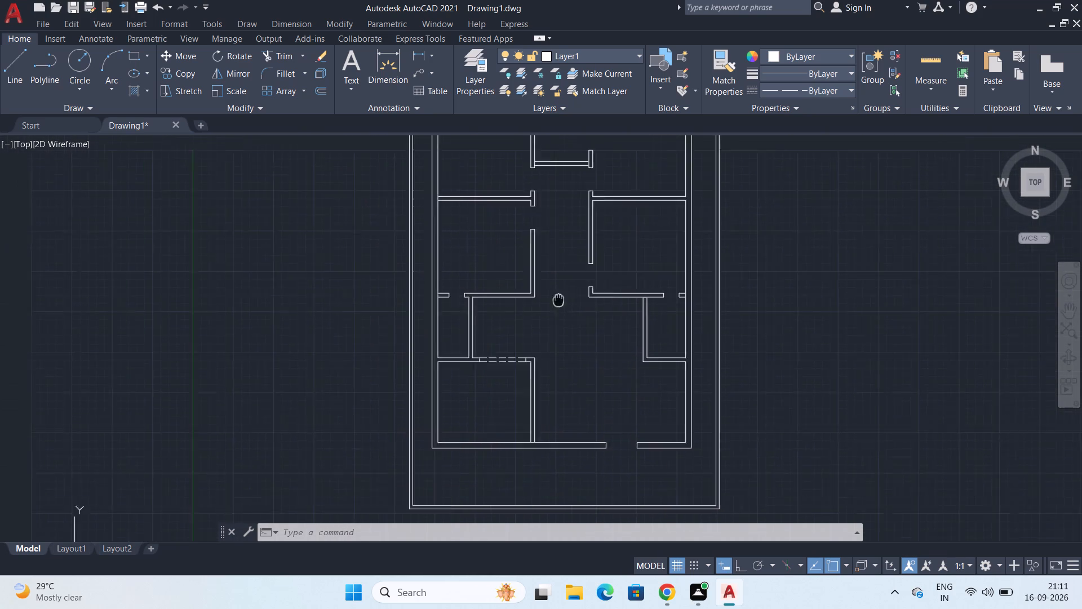
{"action": "middle_click_drag", "start_coordinate": [571, 303], "coordinate": [573, 309]}
{"action": "middle_click_drag", "start_coordinate": [575, 348], "coordinate": [578, 263]}
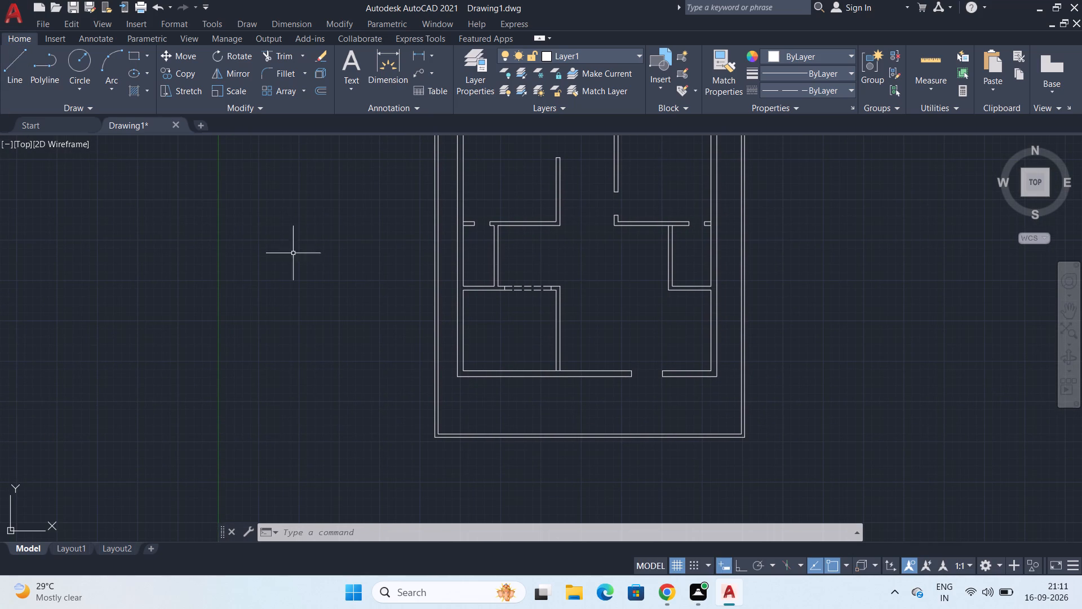
{"action": "middle_click_drag", "start_coordinate": [293, 253], "coordinate": [215, 262]}
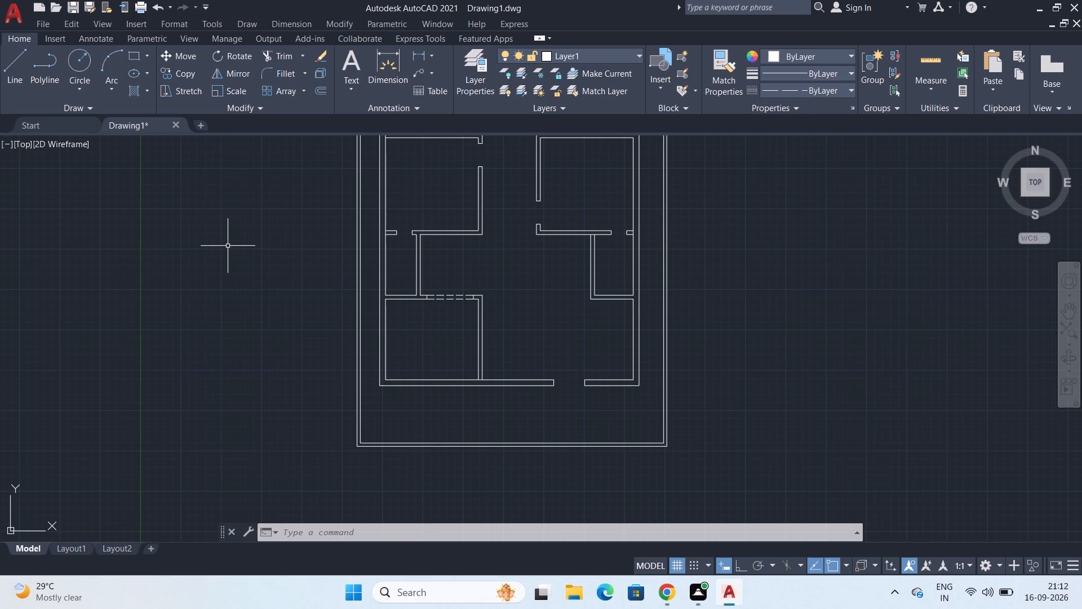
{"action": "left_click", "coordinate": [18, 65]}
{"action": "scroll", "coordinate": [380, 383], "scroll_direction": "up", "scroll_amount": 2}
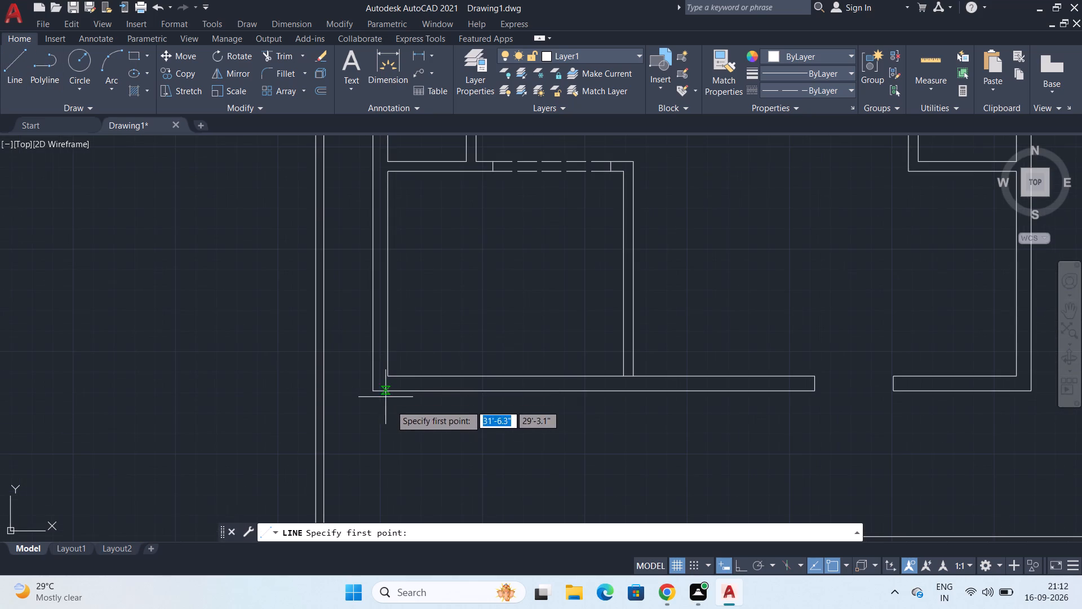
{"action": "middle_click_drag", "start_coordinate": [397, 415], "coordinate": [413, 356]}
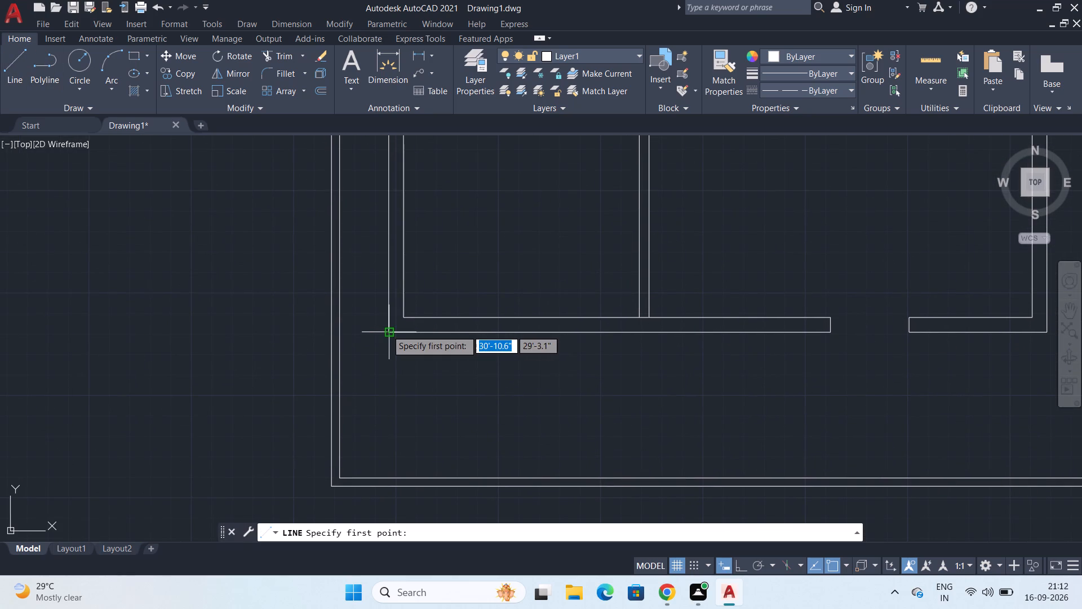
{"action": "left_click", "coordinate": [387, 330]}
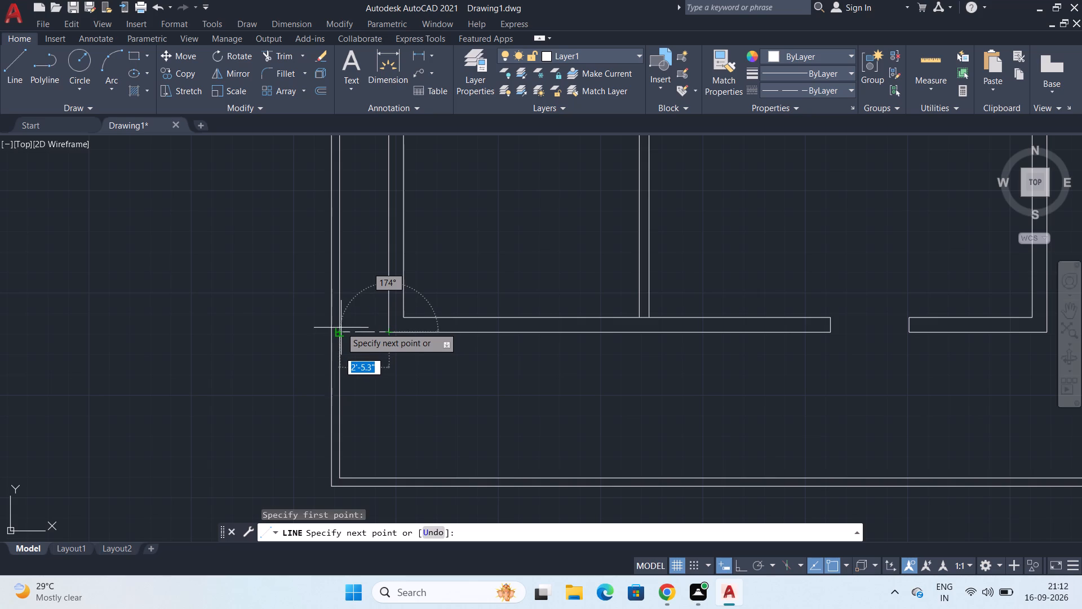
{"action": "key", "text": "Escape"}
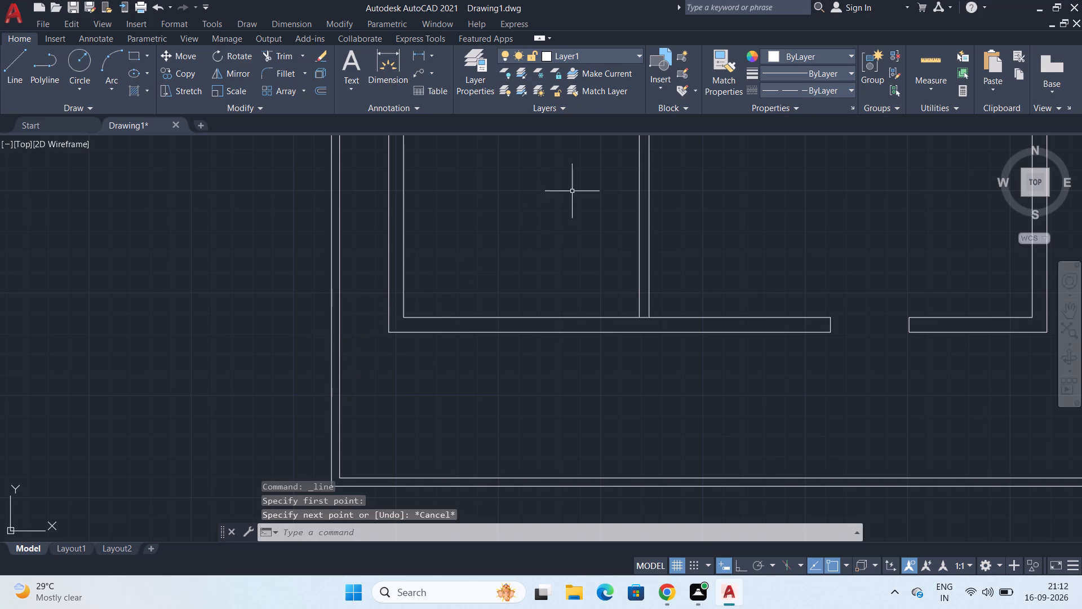
Make layer 0 current and draw a 2'-6" horizontal line from the house's lower-left outer corner to the boundary wall's inner face.
{"action": "left_click", "coordinate": [623, 54]}
{"action": "left_click", "coordinate": [590, 72]}
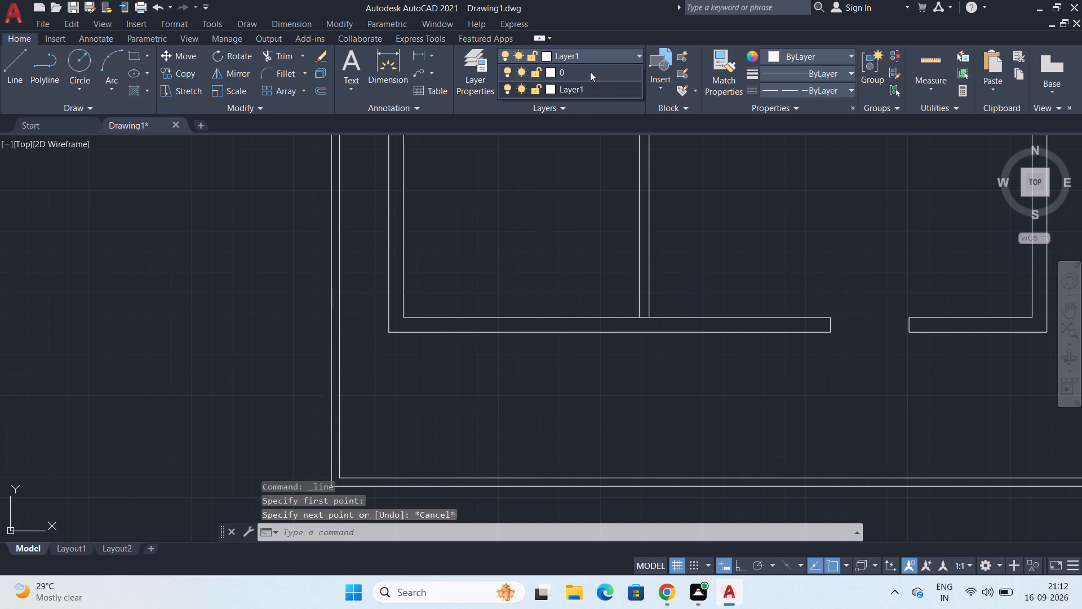
{"action": "left_click", "coordinate": [16, 60]}
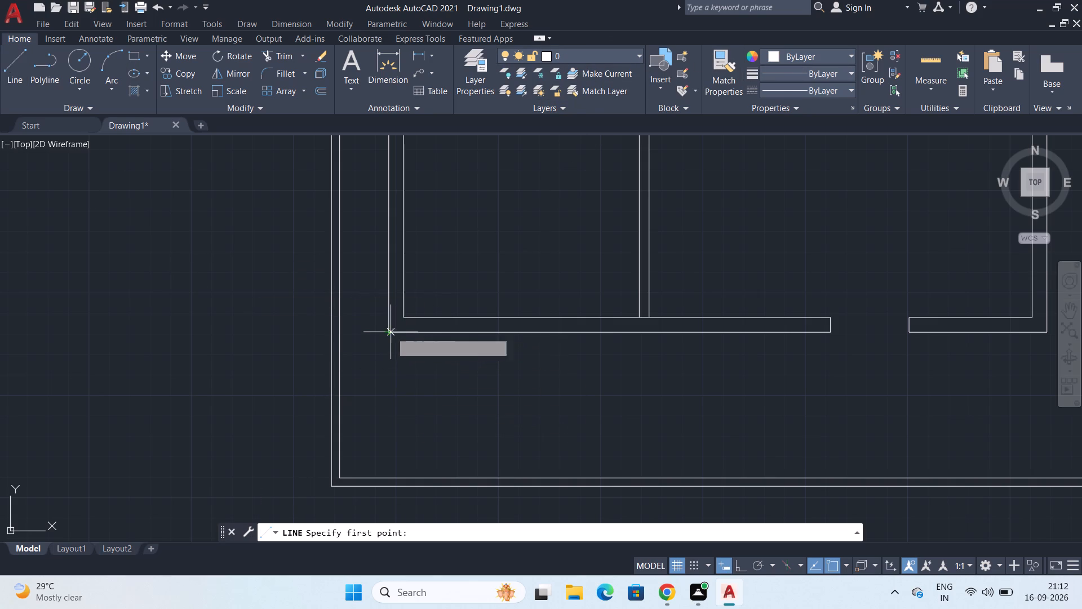
{"action": "left_click", "coordinate": [389, 332]}
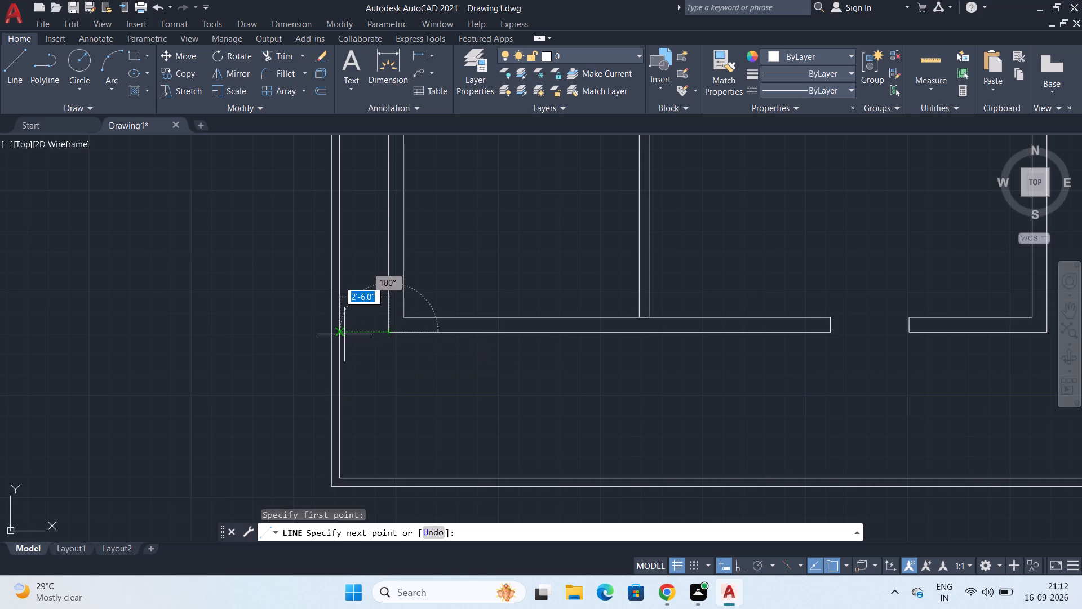
{"action": "left_click", "coordinate": [341, 333]}
{"action": "key", "text": "Escape"}
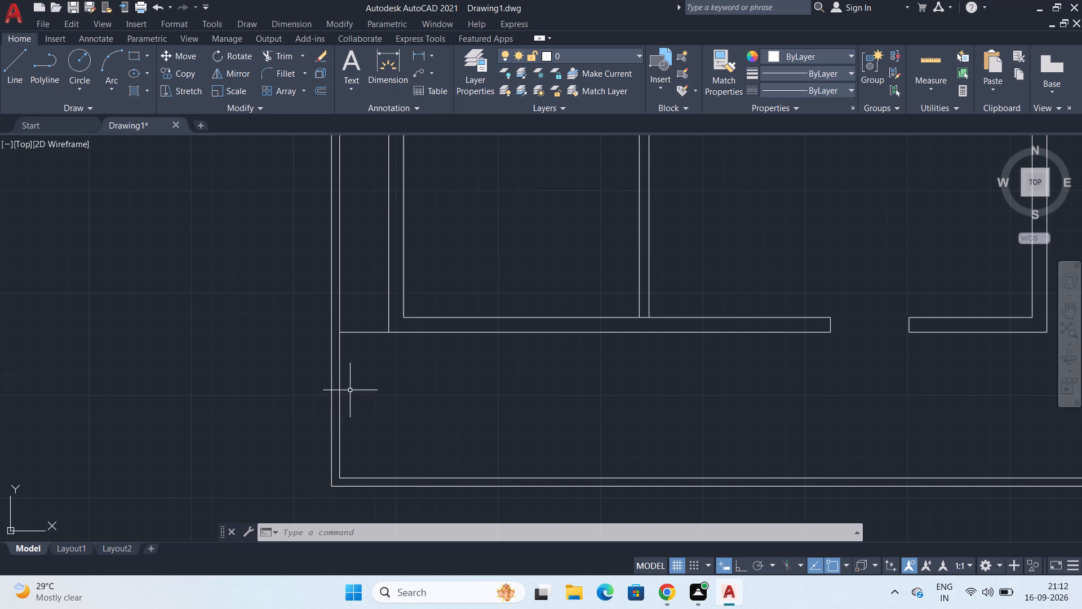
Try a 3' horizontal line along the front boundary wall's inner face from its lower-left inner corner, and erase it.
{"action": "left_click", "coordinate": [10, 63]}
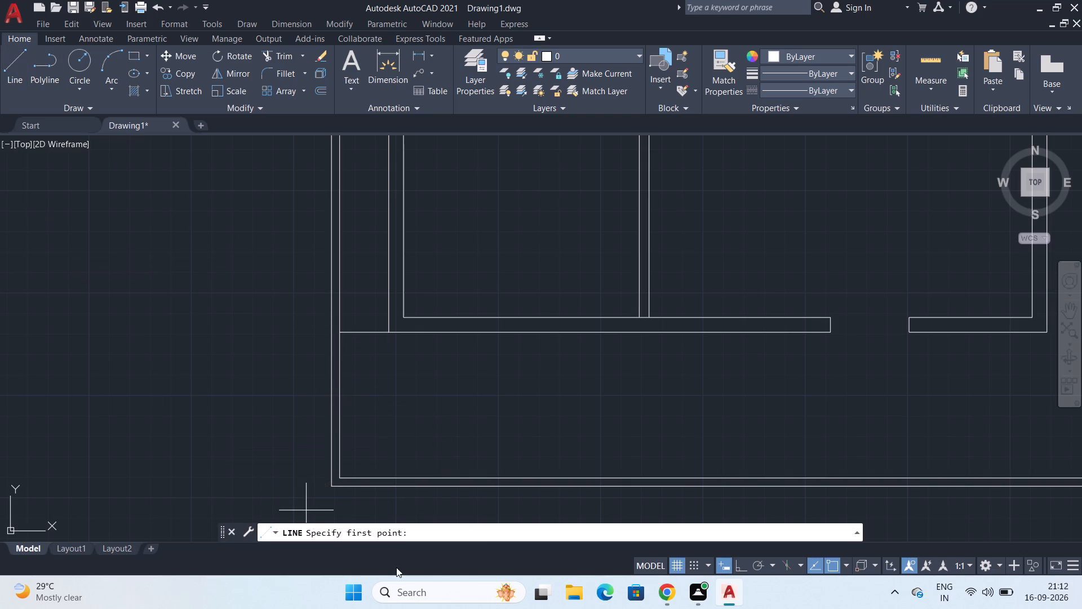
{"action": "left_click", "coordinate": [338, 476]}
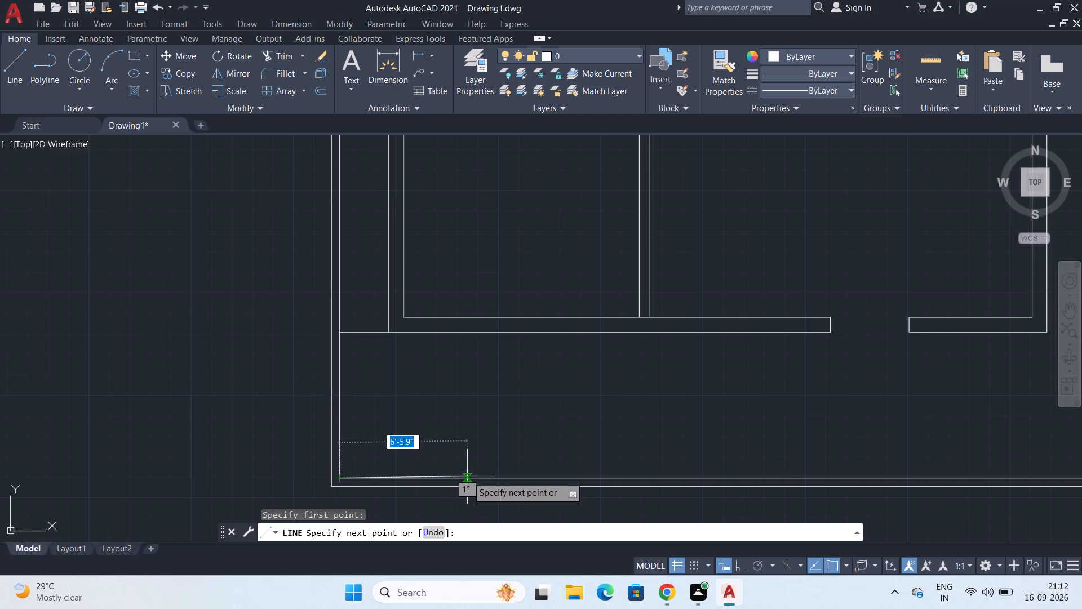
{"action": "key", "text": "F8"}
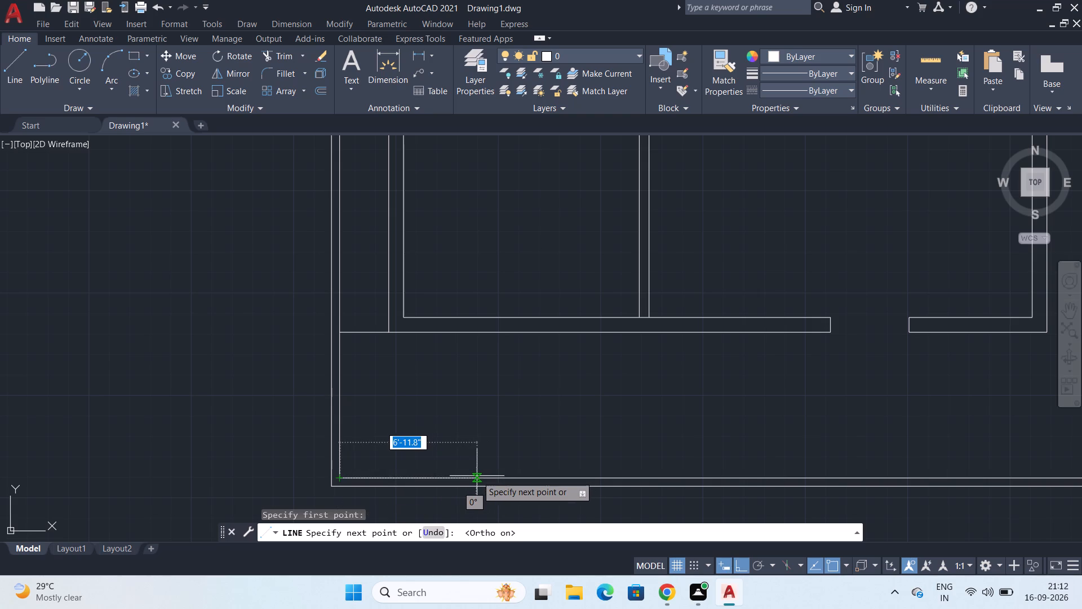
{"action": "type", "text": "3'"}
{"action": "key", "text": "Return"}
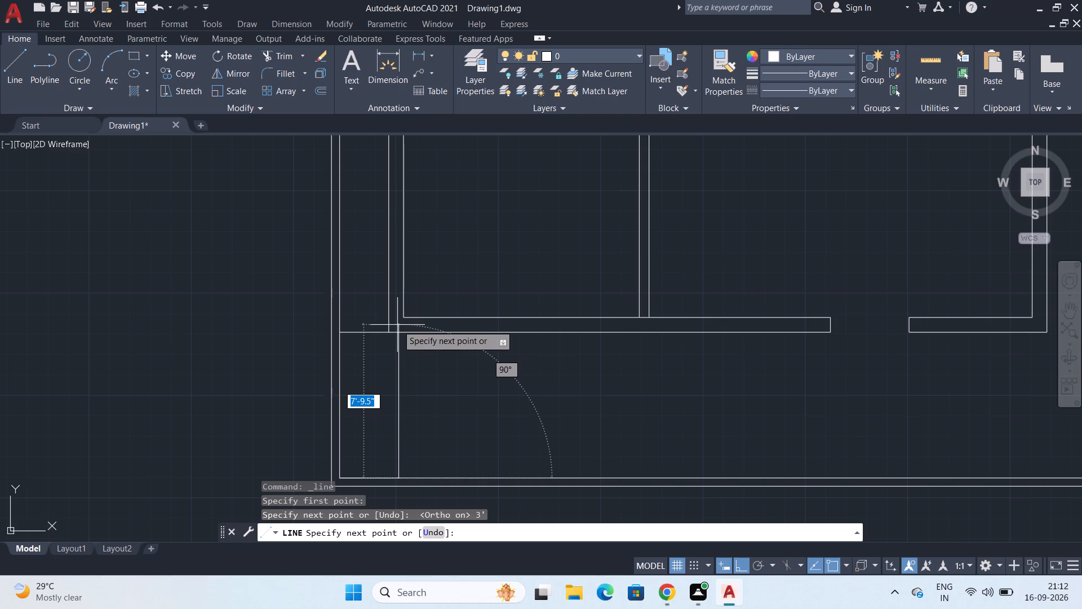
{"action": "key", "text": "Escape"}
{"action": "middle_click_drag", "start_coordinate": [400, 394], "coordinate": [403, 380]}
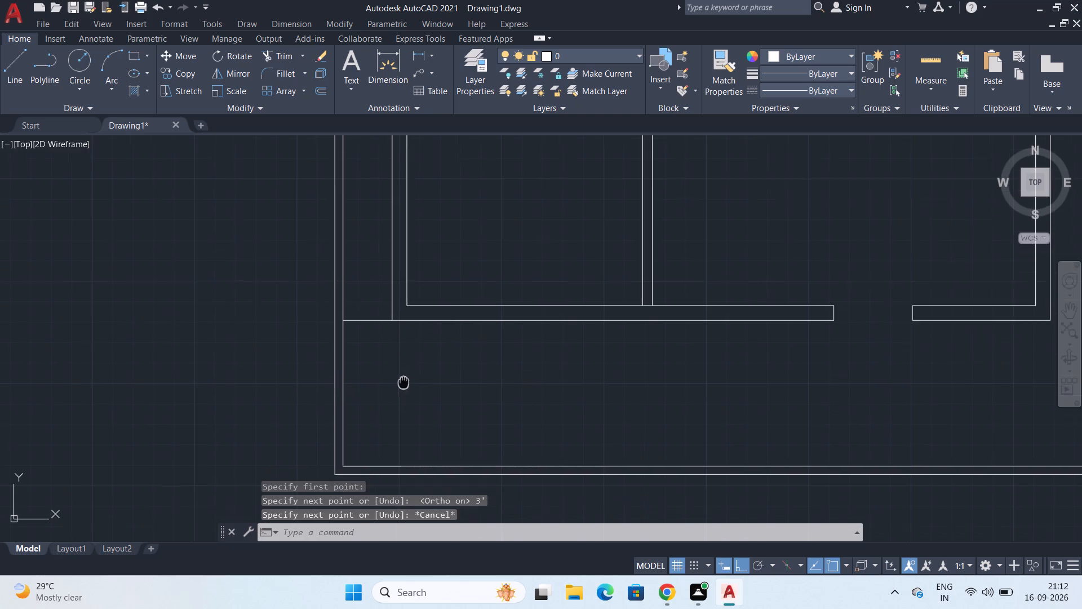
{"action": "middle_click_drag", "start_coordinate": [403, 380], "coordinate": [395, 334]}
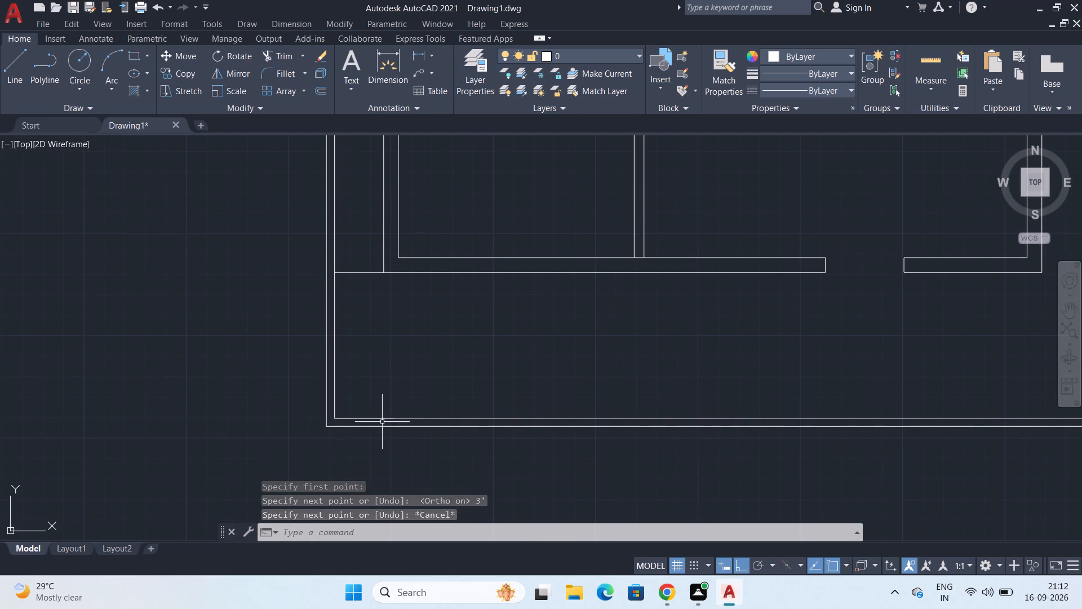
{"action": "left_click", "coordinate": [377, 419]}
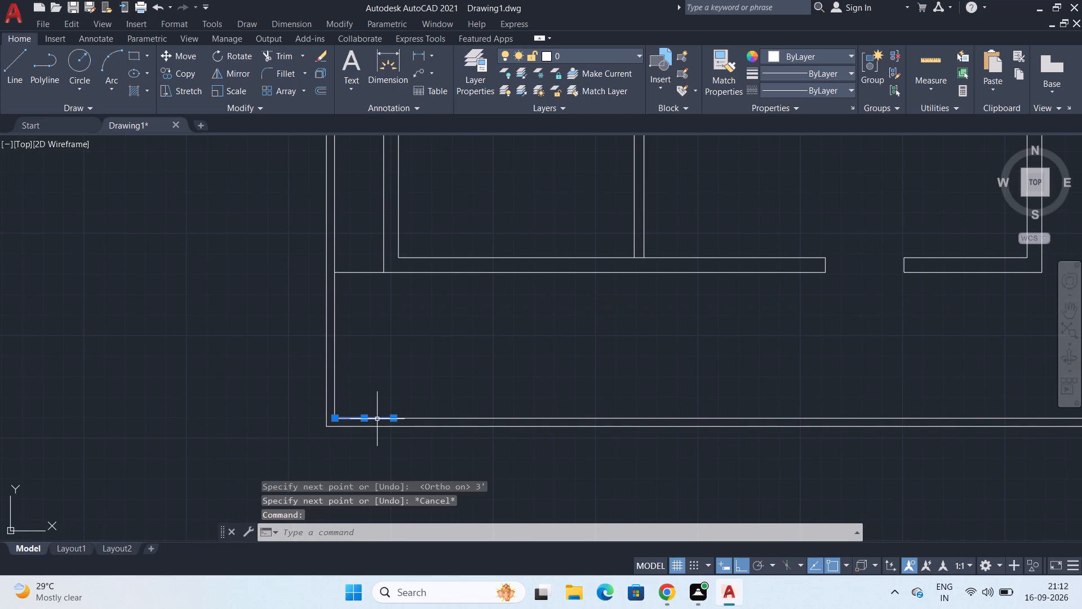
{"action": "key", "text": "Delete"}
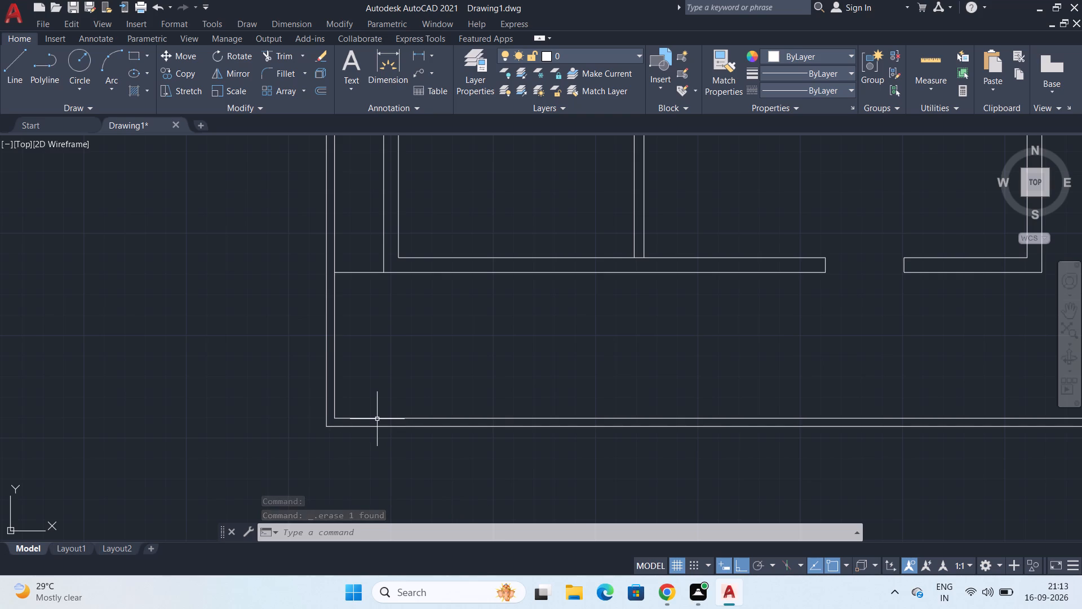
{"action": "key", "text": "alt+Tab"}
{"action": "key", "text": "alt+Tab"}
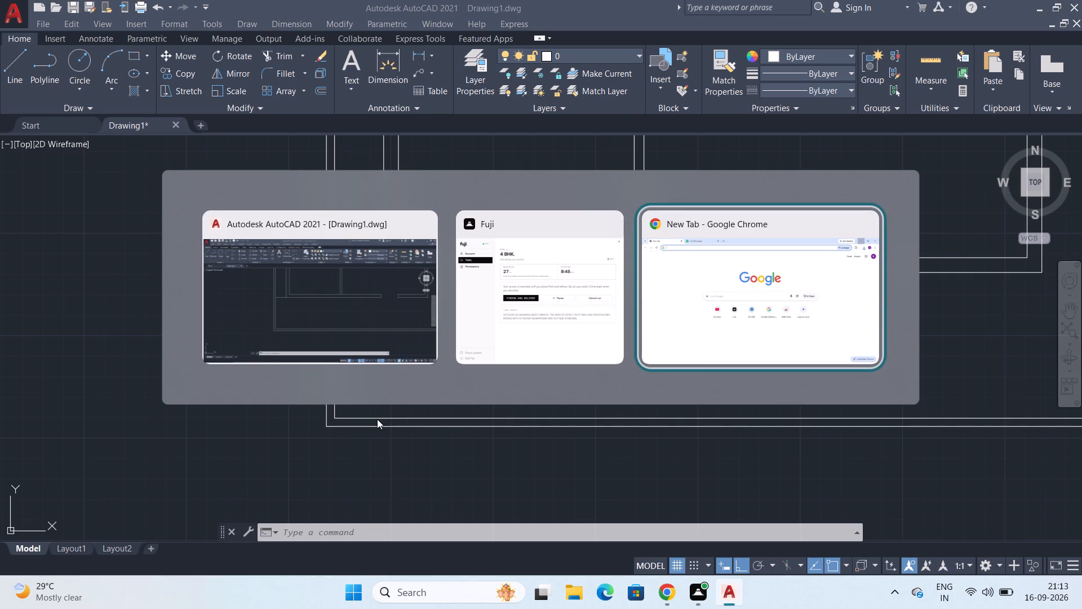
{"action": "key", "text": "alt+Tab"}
Offset the front boundary wall's inner face line 4" inward, toward the house.
{"action": "middle_click_drag", "start_coordinate": [396, 405], "coordinate": [392, 407]}
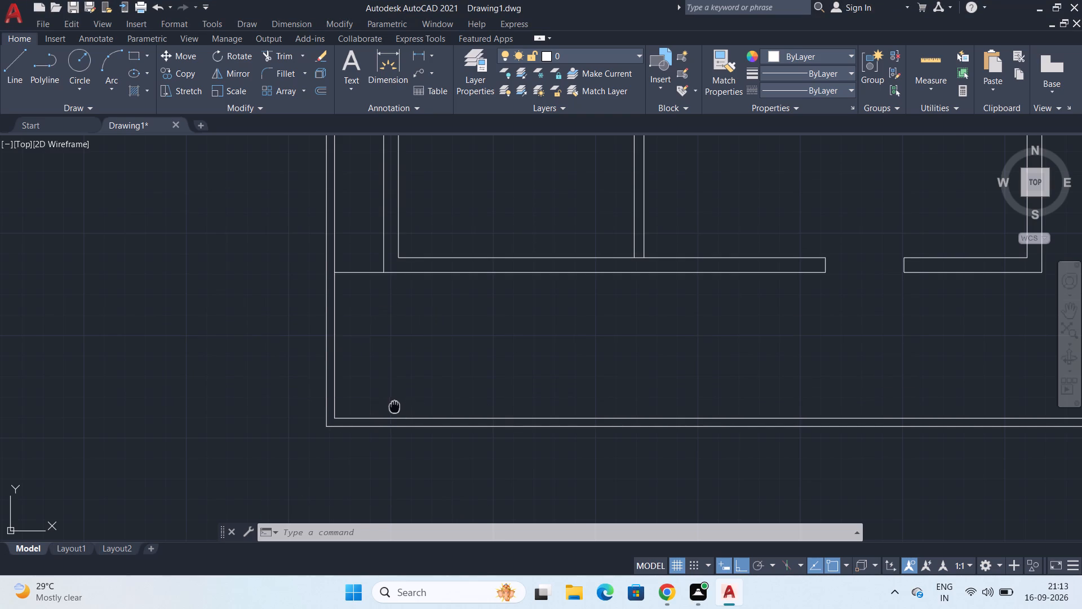
{"action": "middle_click_drag", "start_coordinate": [392, 407], "coordinate": [329, 416]}
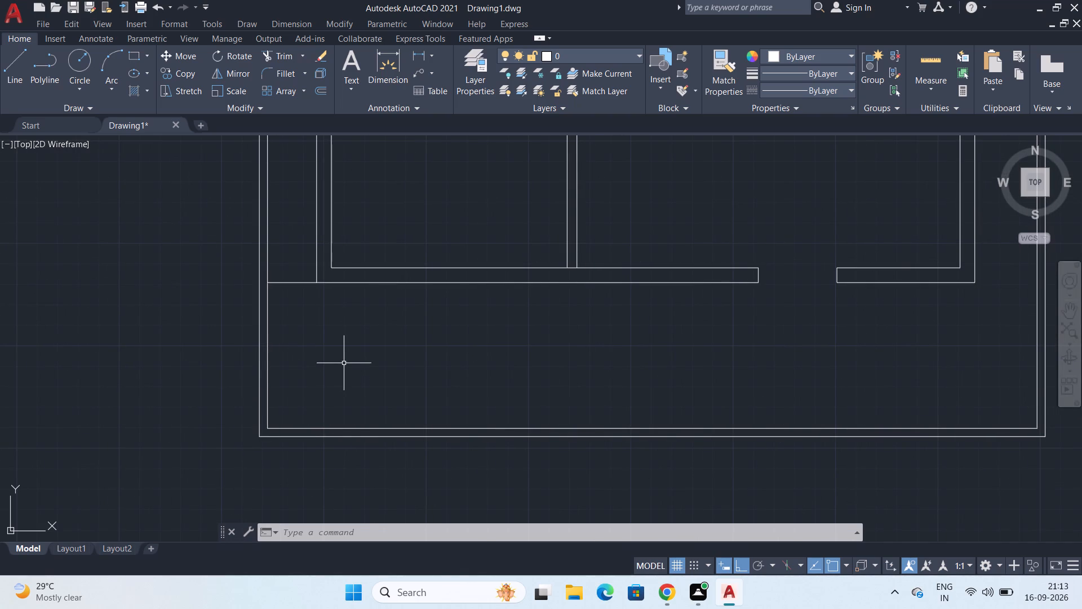
{"action": "middle_click_drag", "start_coordinate": [356, 352], "coordinate": [313, 365]}
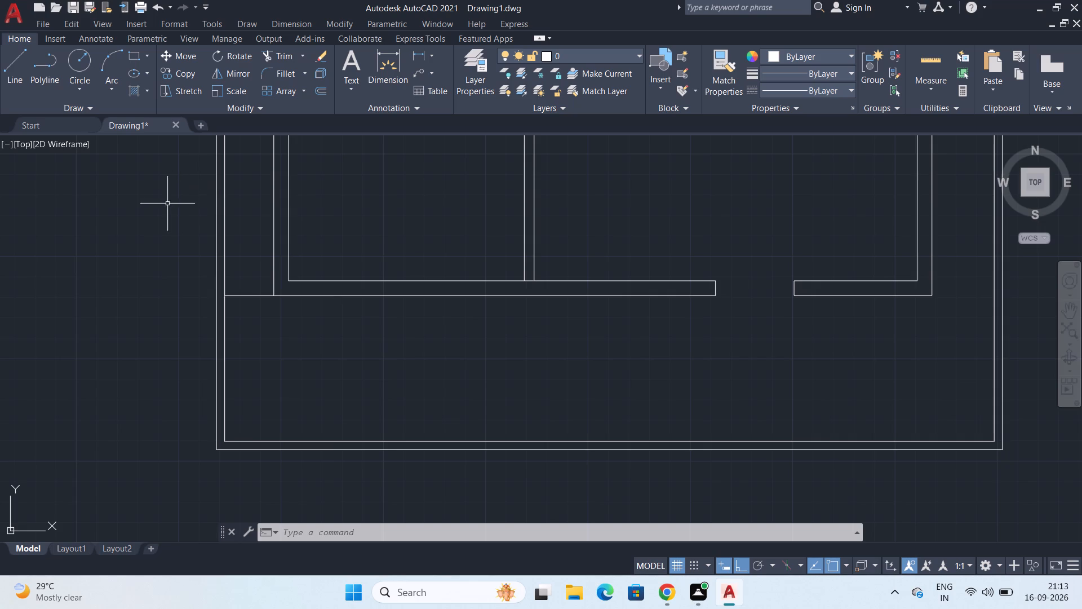
{"action": "middle_click_drag", "start_coordinate": [261, 321], "coordinate": [155, 311]}
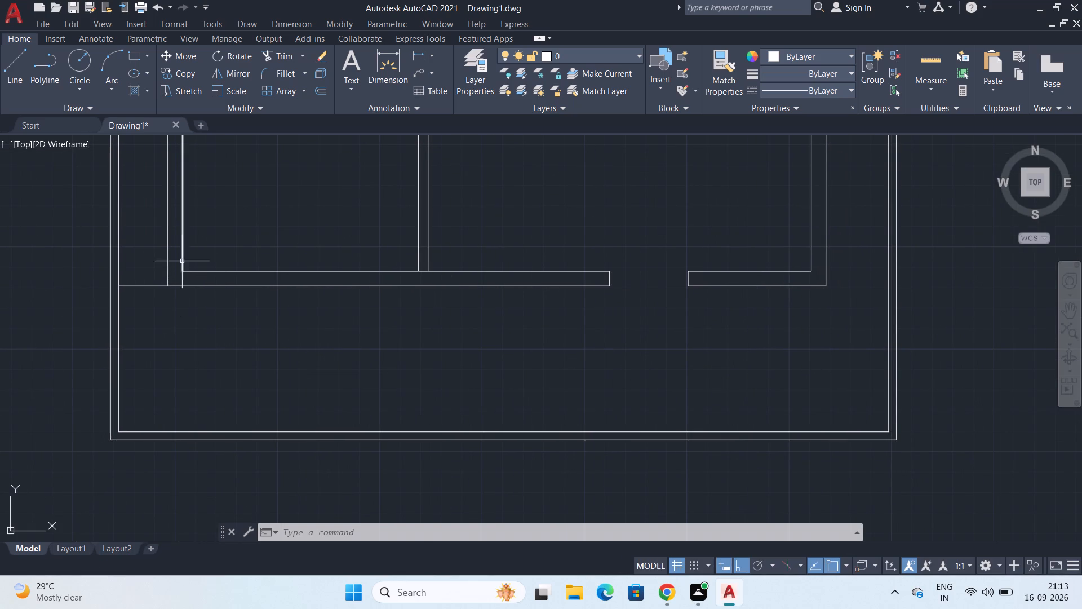
{"action": "left_click", "coordinate": [189, 431]}
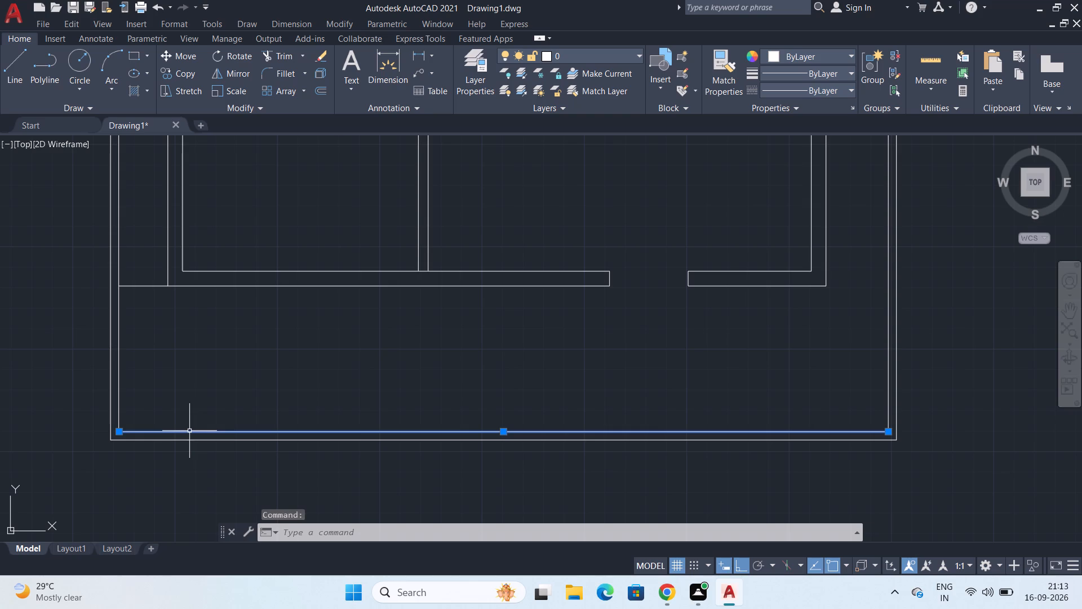
{"action": "type", "text": "OFF"}
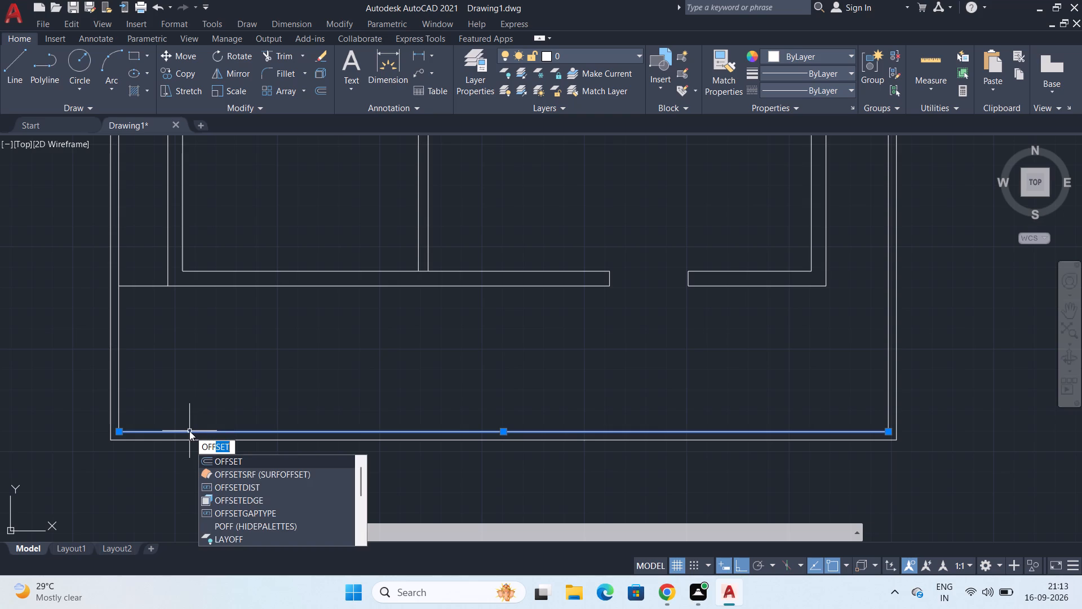
{"action": "key", "text": "Return"}
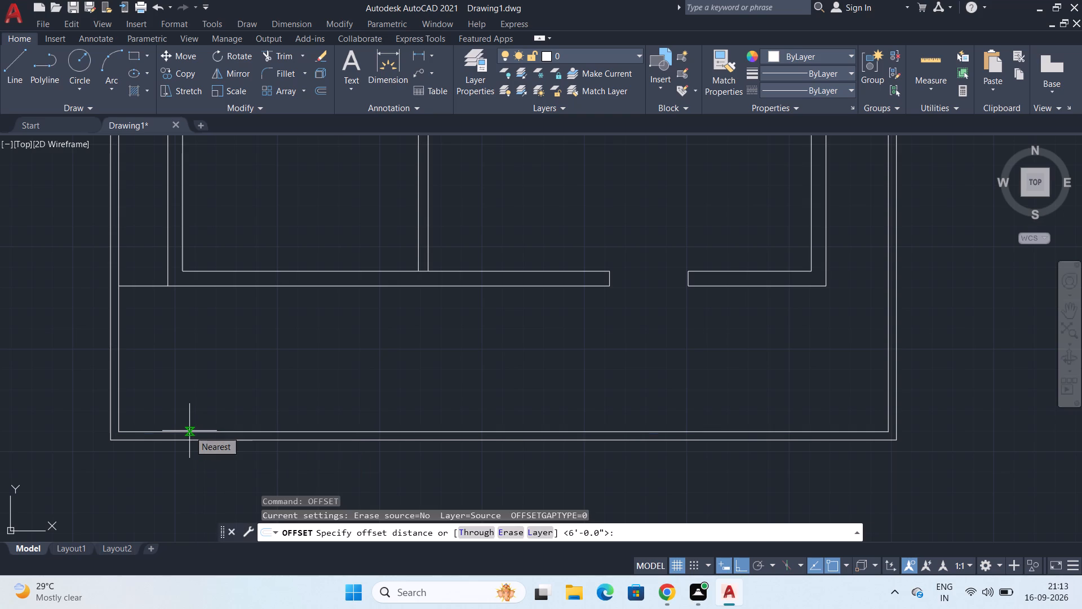
{"action": "key", "text": "4"}
{"action": "key", "text": "shift+quotedbl"}
{"action": "key", "text": "Return"}
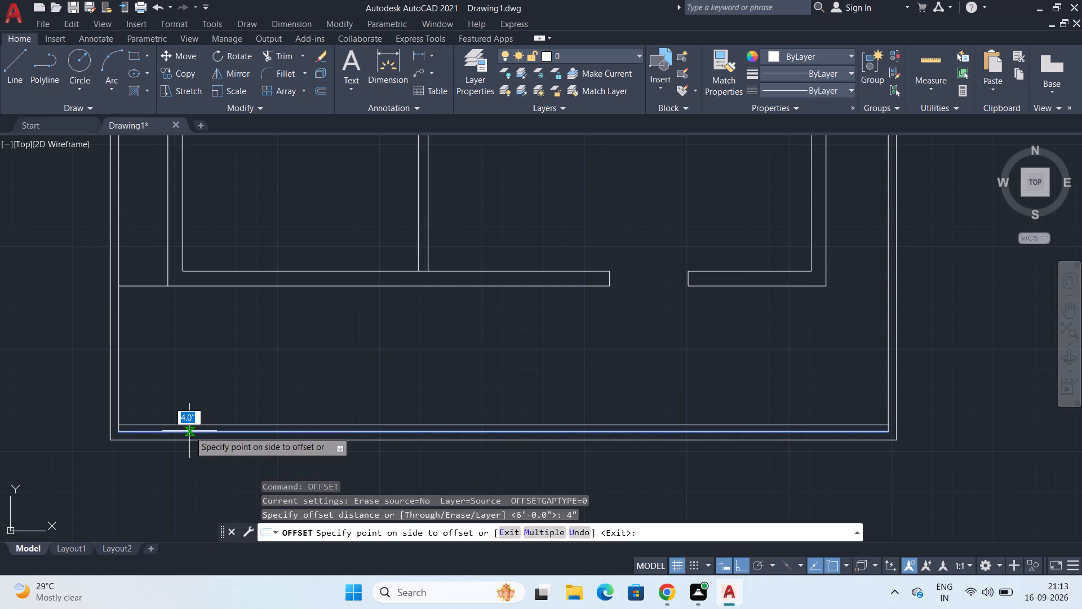
{"action": "left_click", "coordinate": [208, 414]}
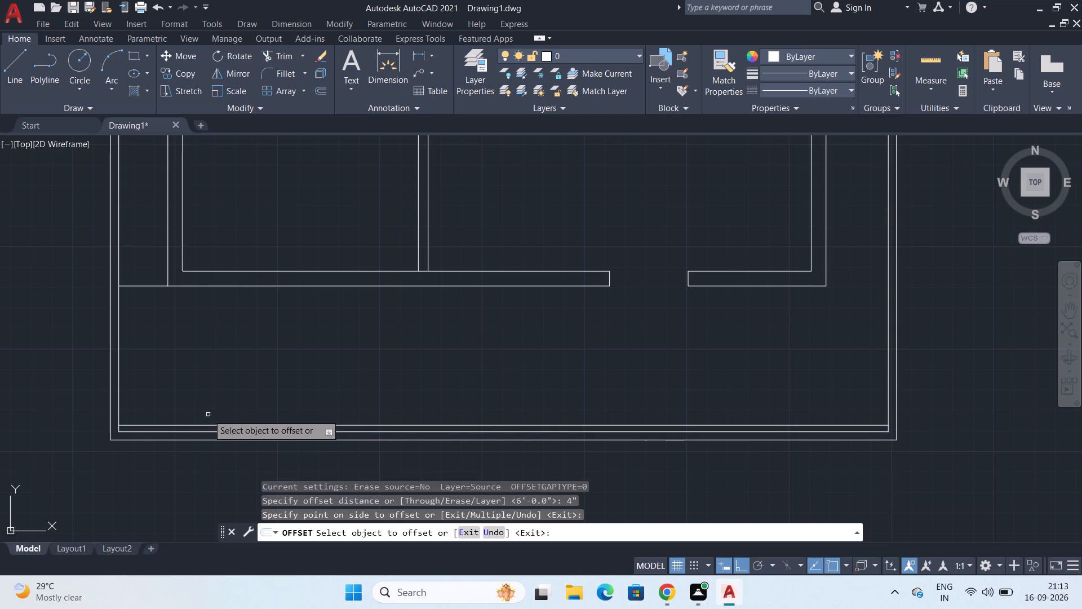
{"action": "key", "text": "space"}
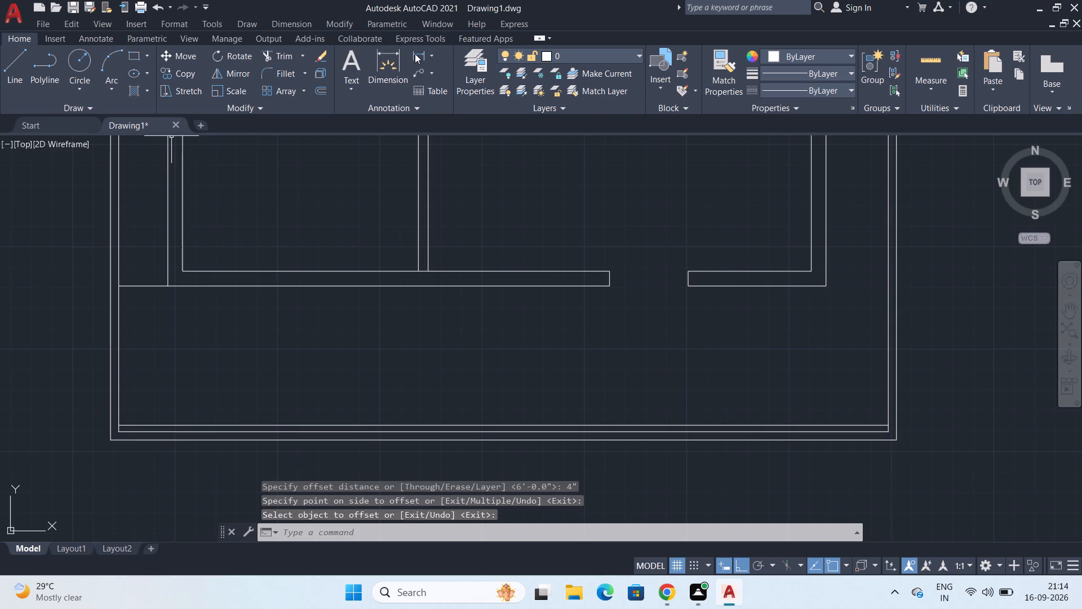
Measure the vertical distance from the new offset line to the front boundary wall's outer face at the lower-left corner.
{"action": "left_click", "coordinate": [414, 54]}
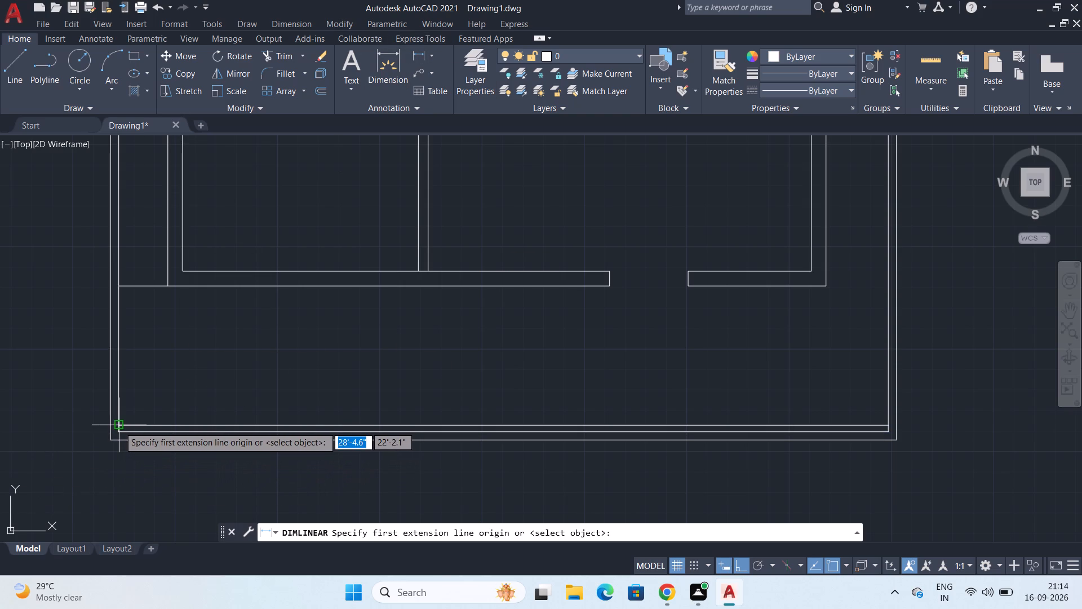
{"action": "left_click", "coordinate": [117, 427]}
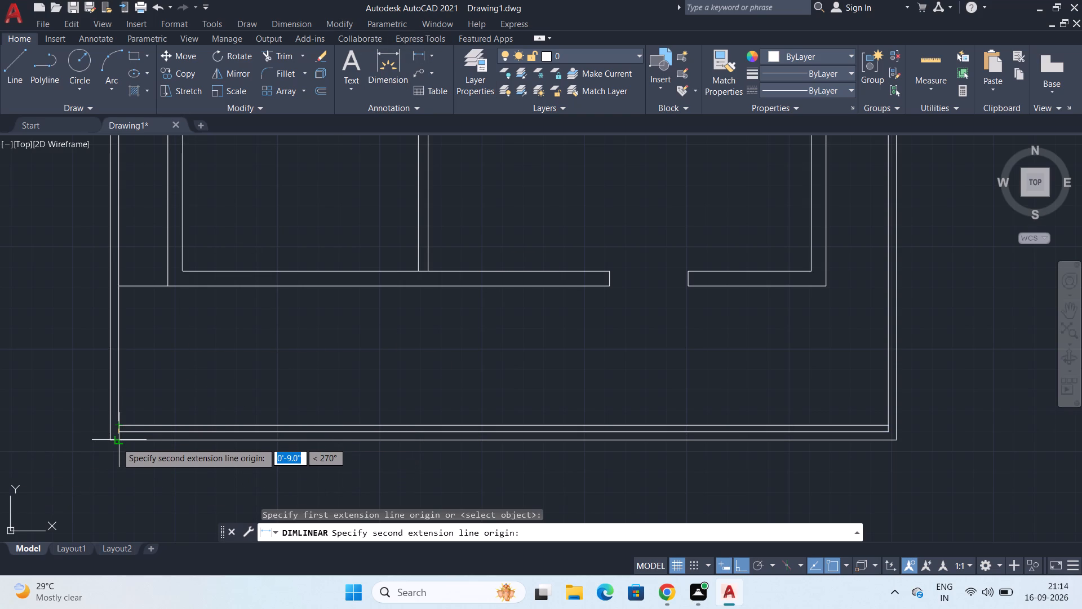
{"action": "left_click", "coordinate": [117, 437]}
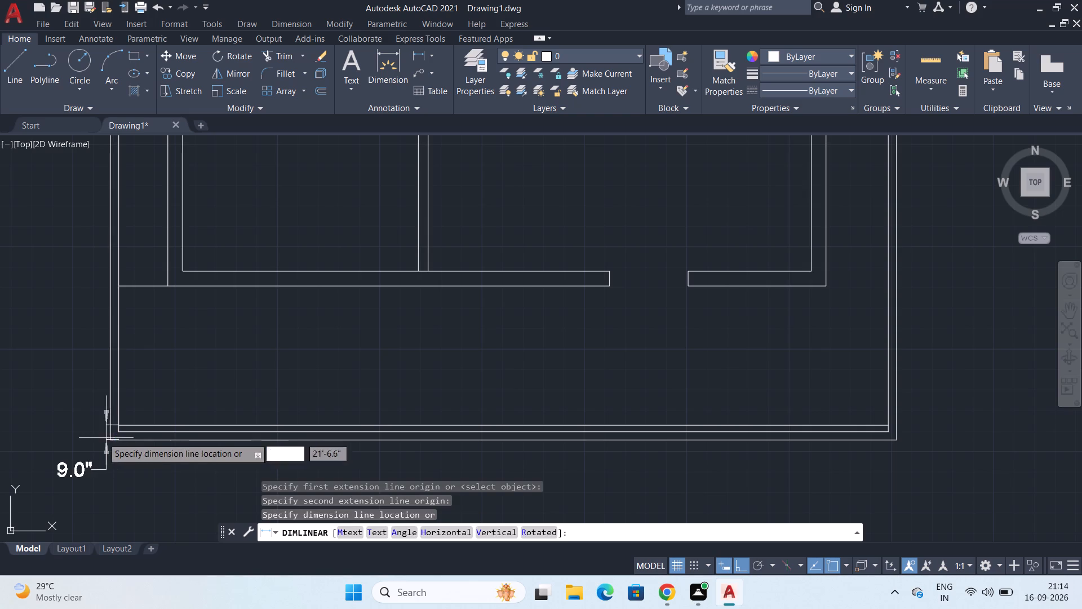
{"action": "key", "text": "Escape"}
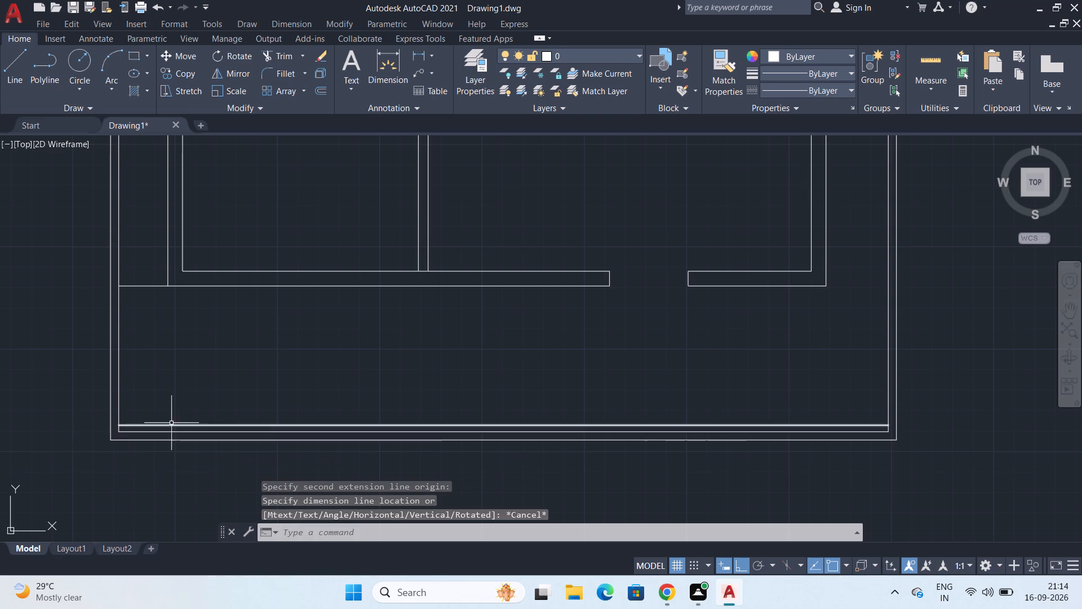
Draw connected lines from the offset line's left end: 3' horizontally, 2' further along, and vertically up to the house's front wall.
{"action": "middle_click_drag", "start_coordinate": [229, 441], "coordinate": [215, 451]}
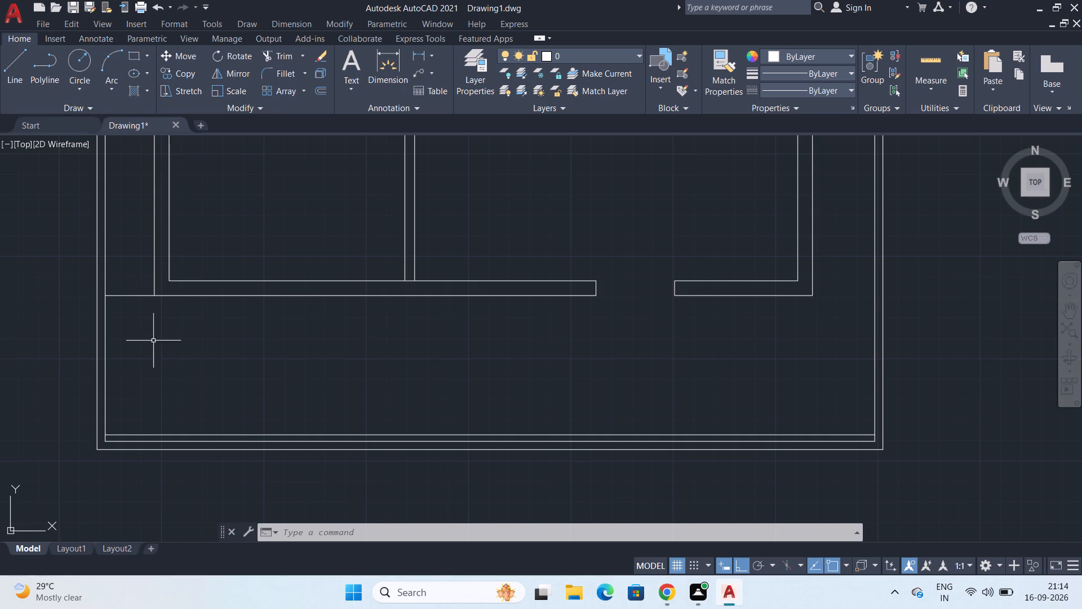
{"action": "left_click", "coordinate": [15, 63]}
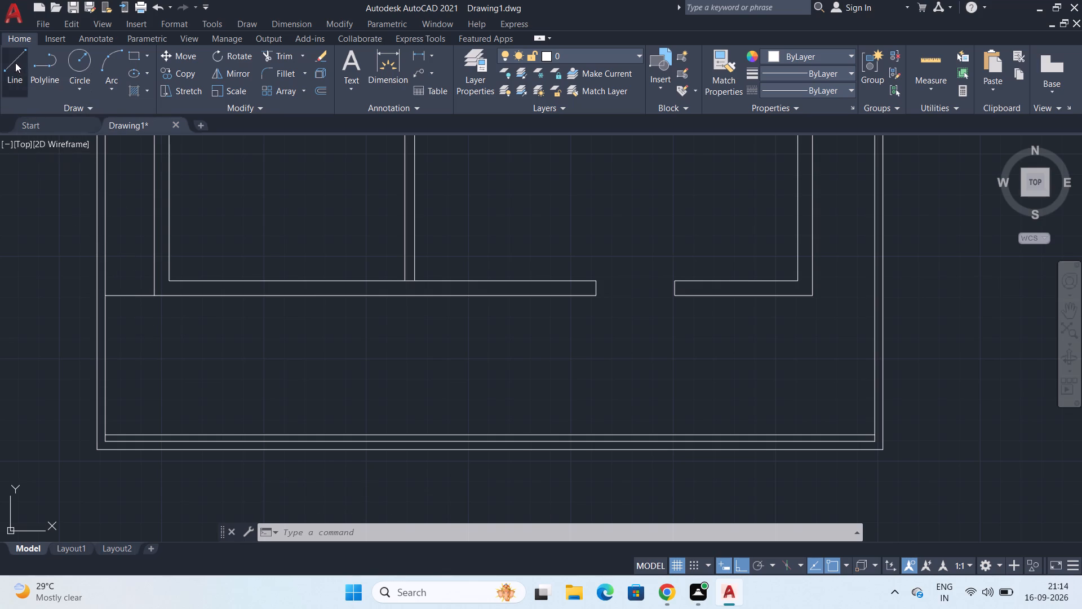
{"action": "scroll", "coordinate": [140, 425], "scroll_direction": "up", "scroll_amount": 1}
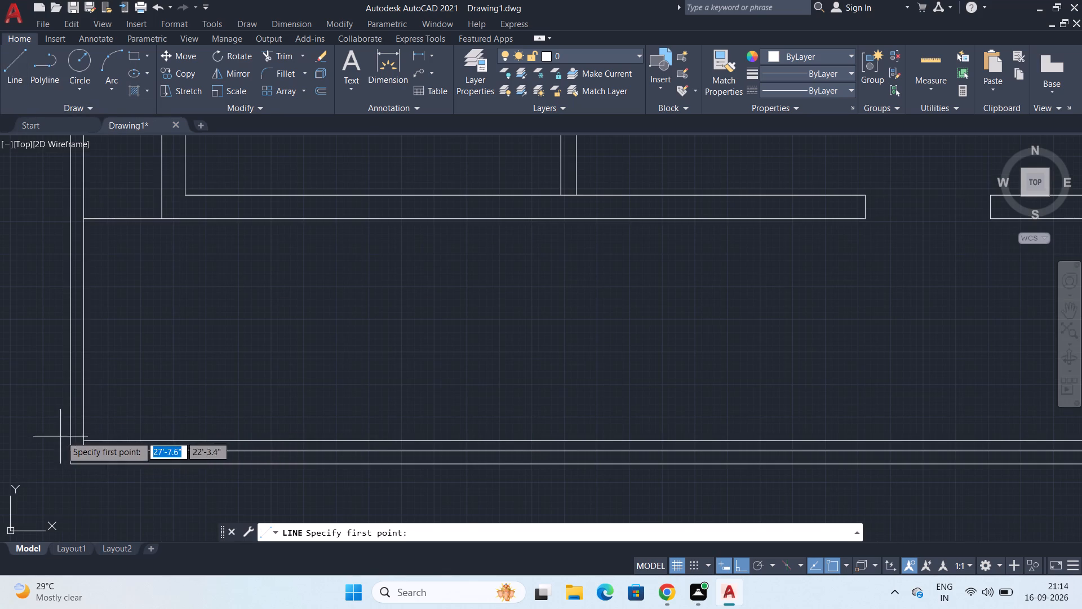
{"action": "left_click", "coordinate": [82, 441]}
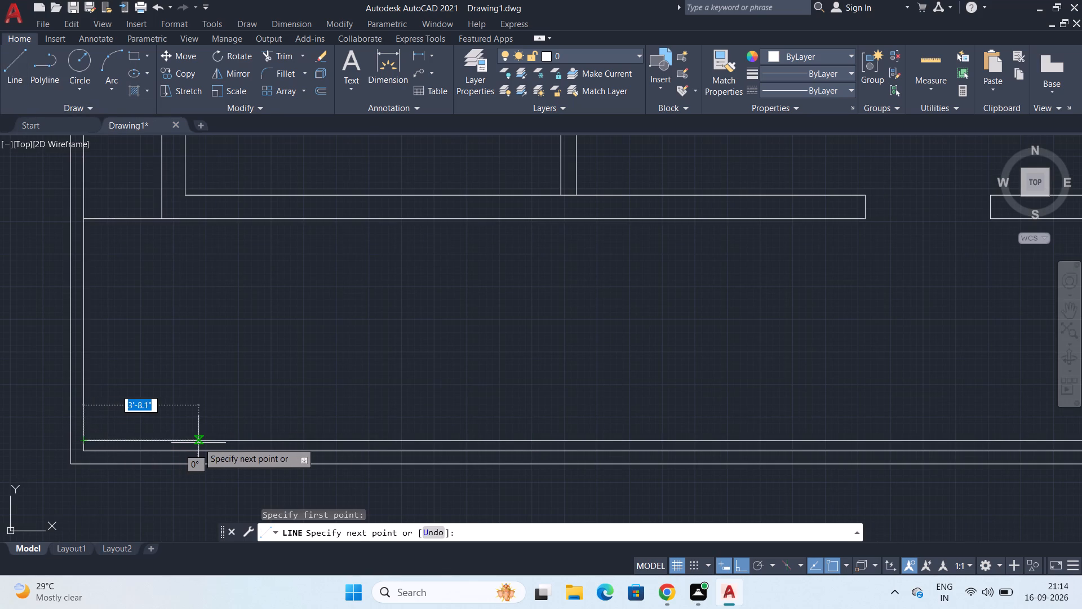
{"action": "type", "text": "3'"}
{"action": "key", "text": "Return"}
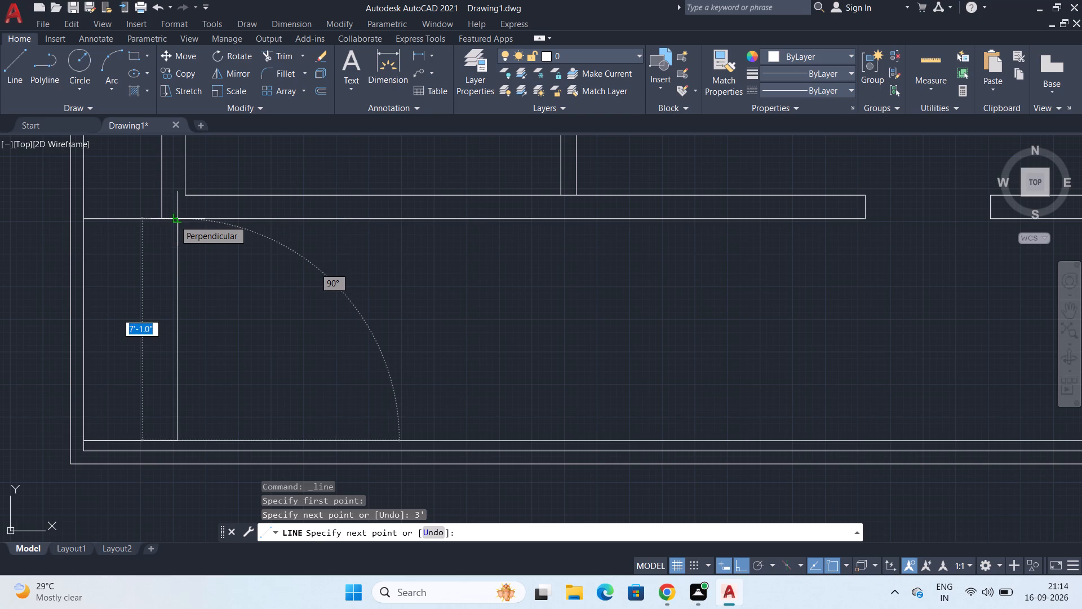
{"action": "middle_click_drag", "start_coordinate": [174, 220], "coordinate": [176, 157]}
{"action": "scroll", "coordinate": [190, 170], "scroll_direction": "down", "scroll_amount": 1}
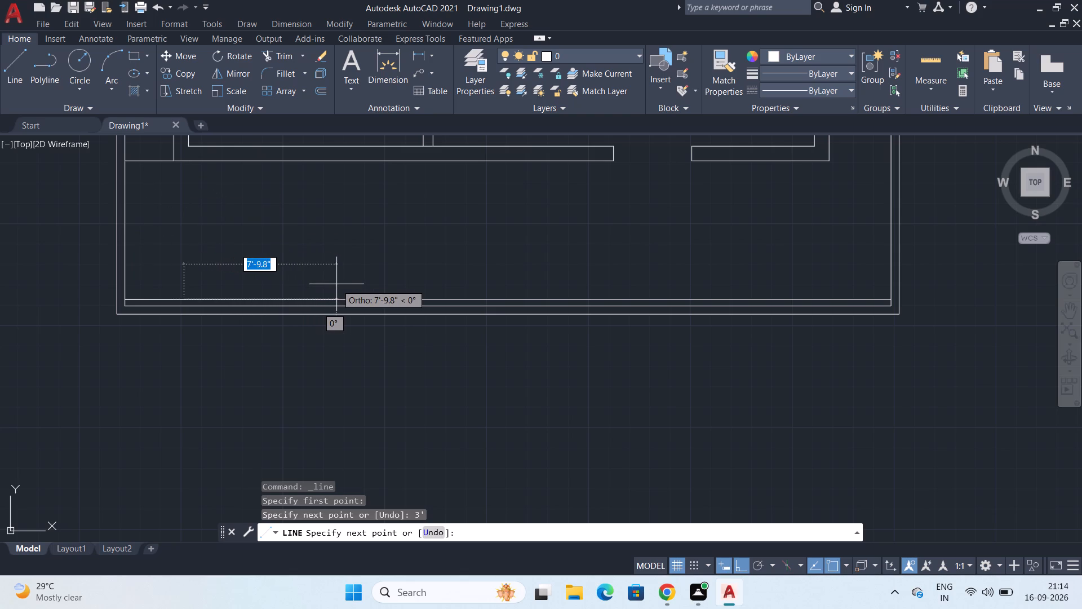
{"action": "type", "text": "2'"}
{"action": "key", "text": "Return"}
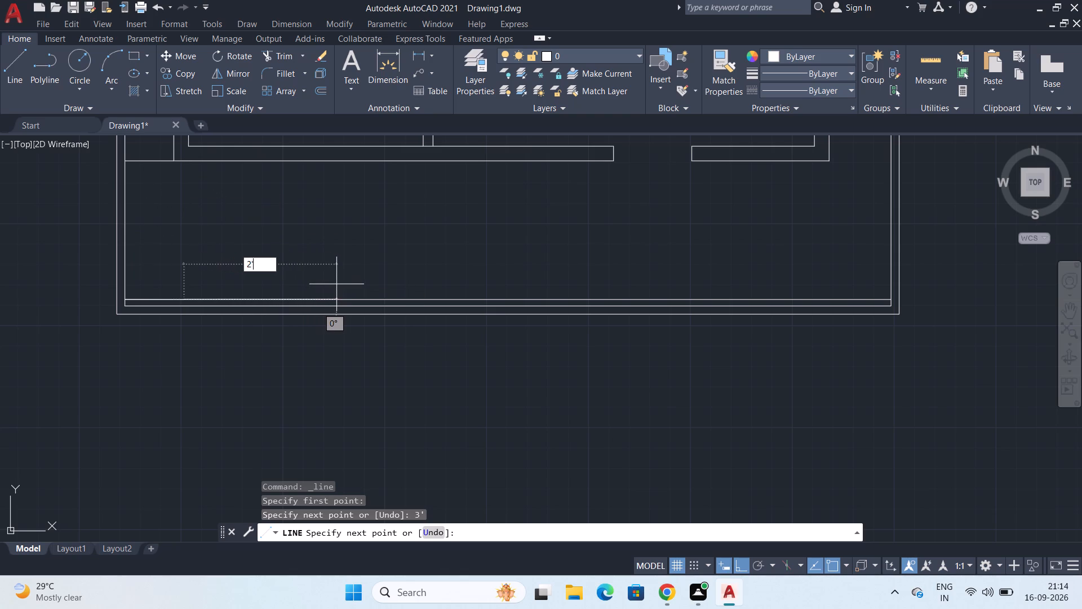
{"action": "left_click", "coordinate": [219, 164]}
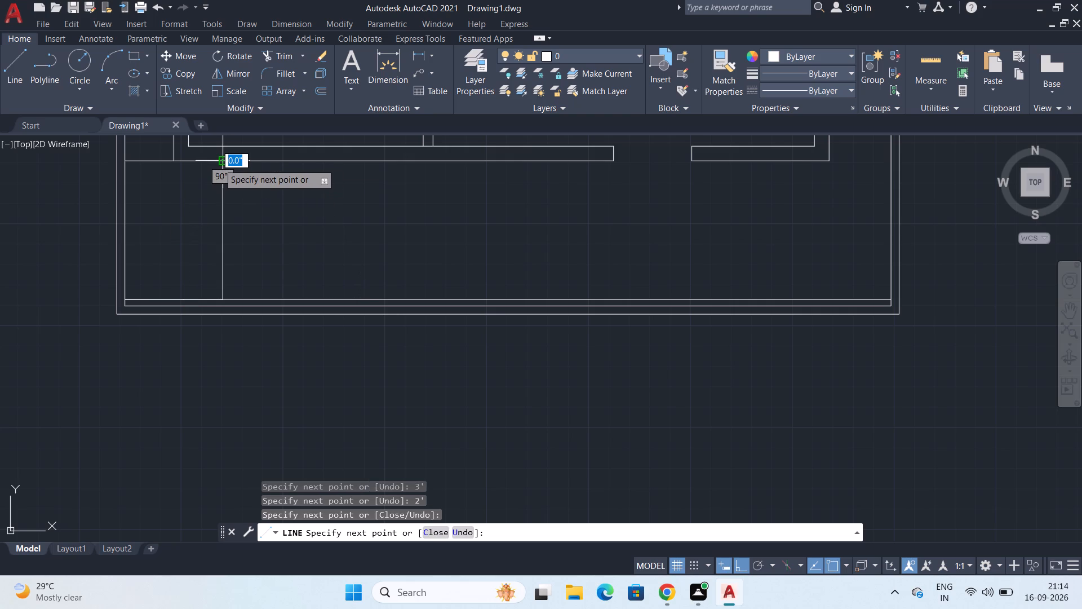
{"action": "key", "text": "Escape"}
Offset the 5' mark's vertical line in the front yard 10" to the right four times in succession, starting the stair tread lines.
{"action": "scroll", "coordinate": [233, 222], "scroll_direction": "down", "scroll_amount": 1}
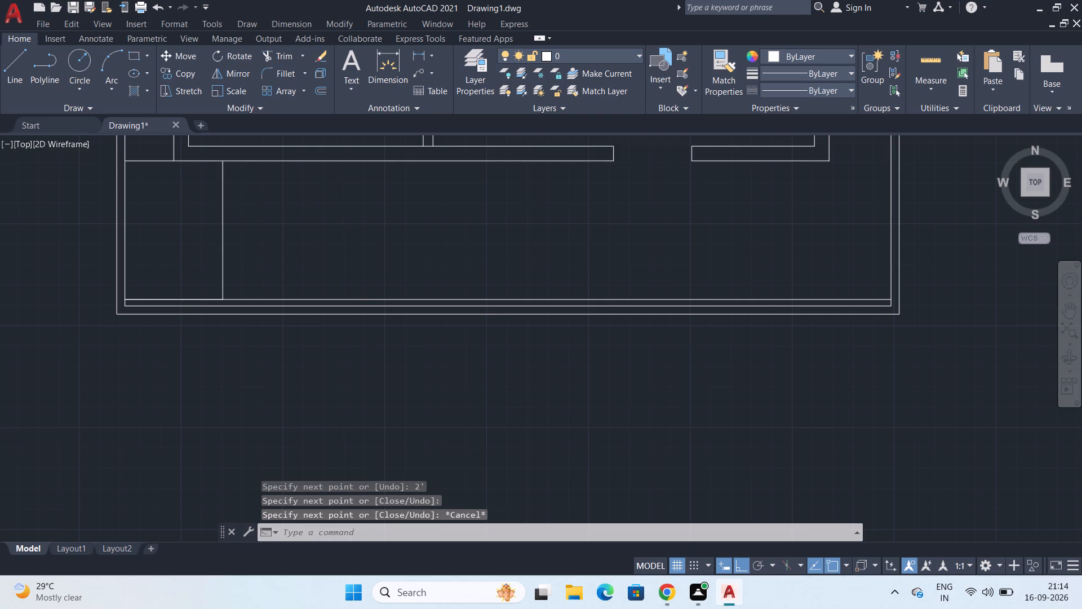
{"action": "middle_click_drag", "start_coordinate": [233, 222], "coordinate": [174, 235]}
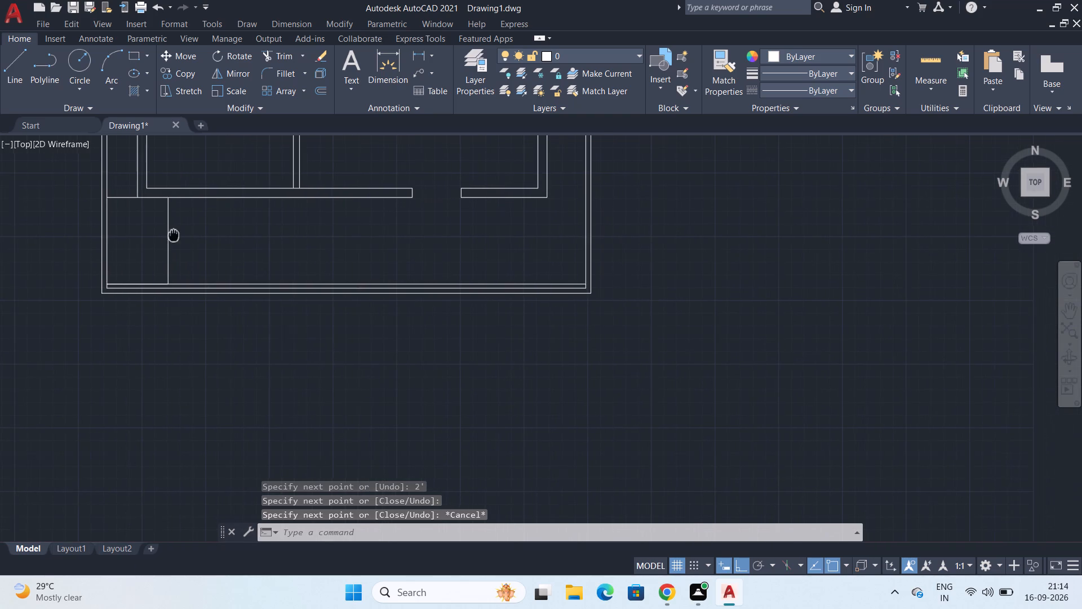
{"action": "middle_click_drag", "start_coordinate": [174, 235], "coordinate": [173, 235]}
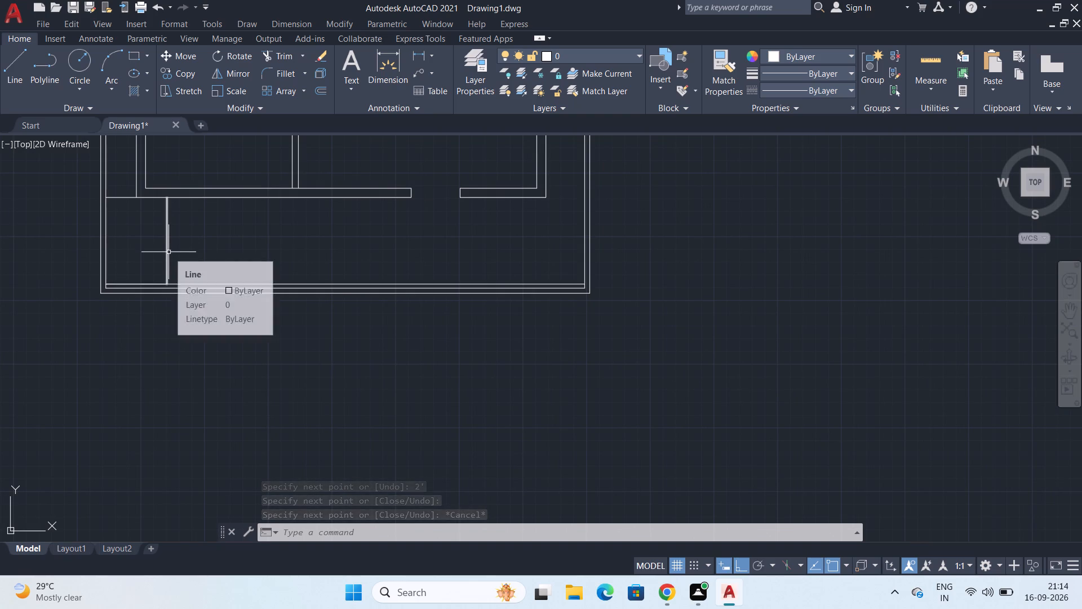
{"action": "type", "text": "OG"}
{"action": "key", "text": "BackSpace"}
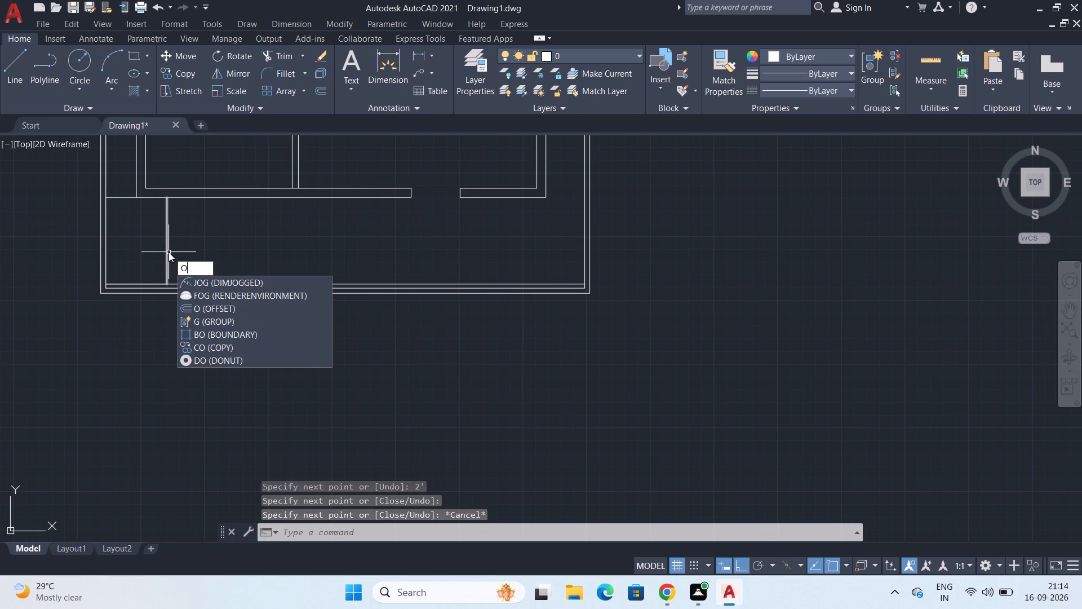
{"action": "type", "text": "FF"}
{"action": "key", "text": "Return"}
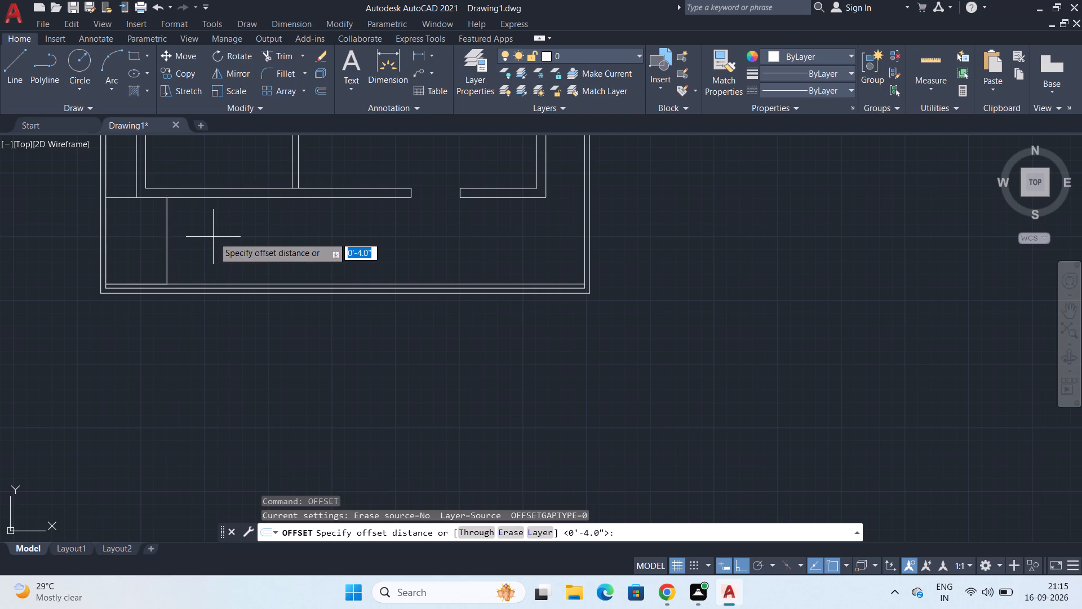
{"action": "type", "text": "10\""}
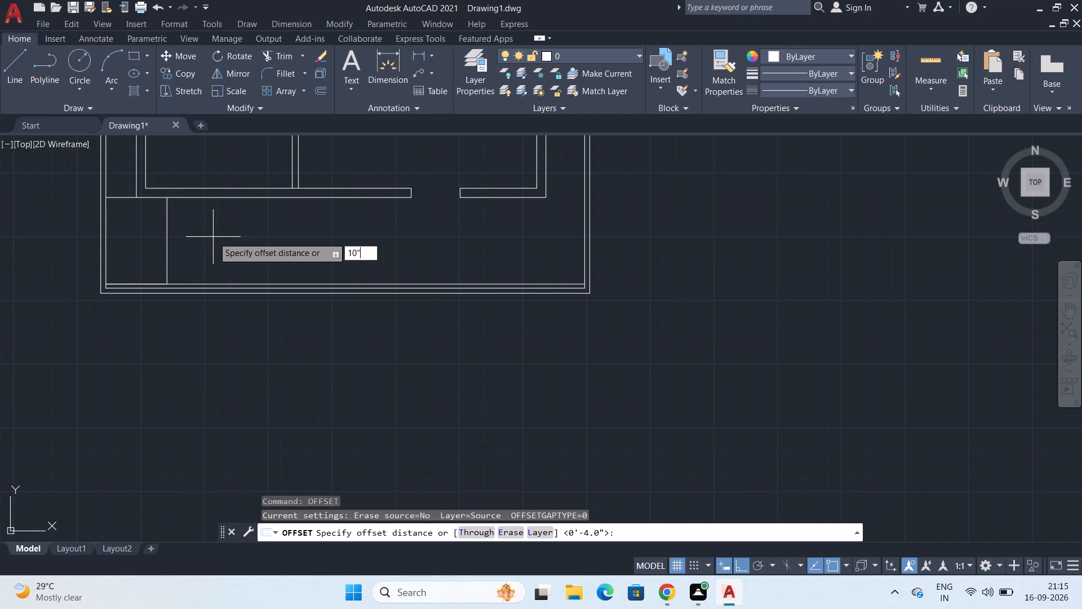
{"action": "key", "text": "Return"}
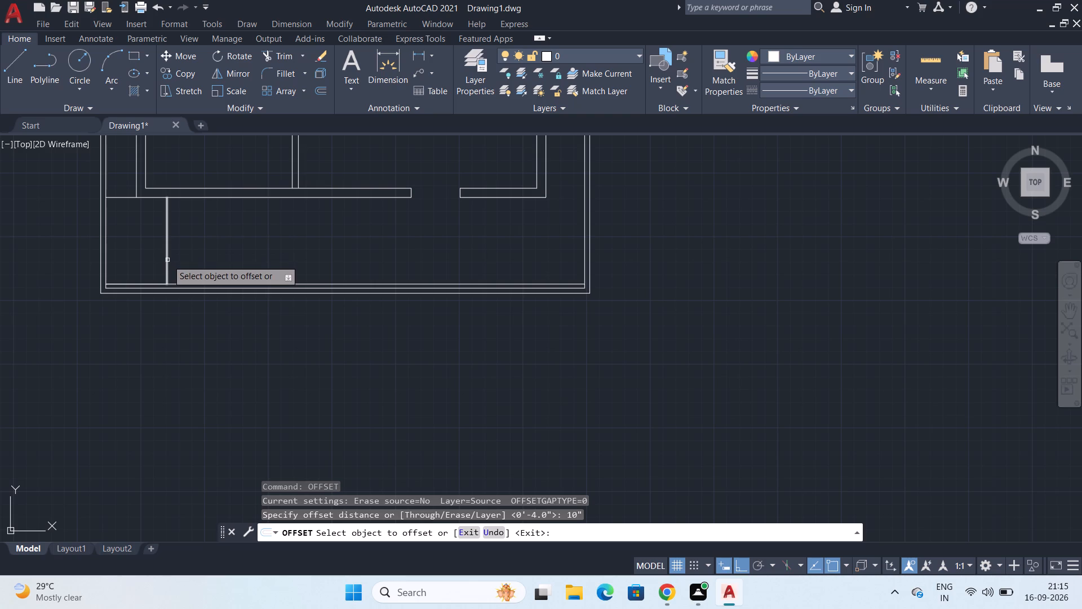
{"action": "left_click", "coordinate": [167, 260]}
{"action": "left_click", "coordinate": [187, 252]}
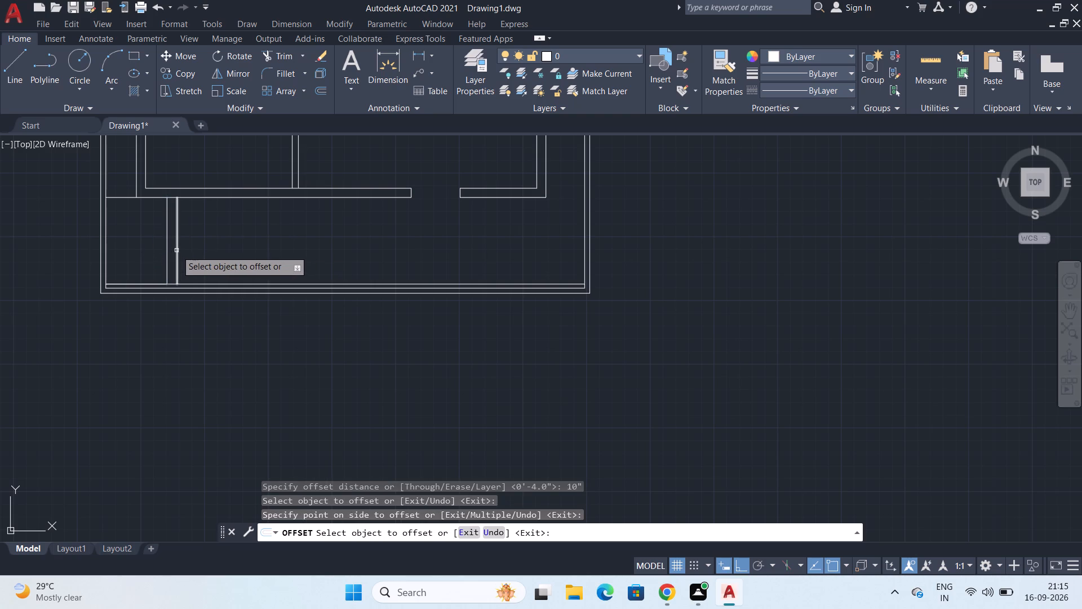
{"action": "left_click", "coordinate": [176, 250]}
{"action": "left_click", "coordinate": [221, 248]}
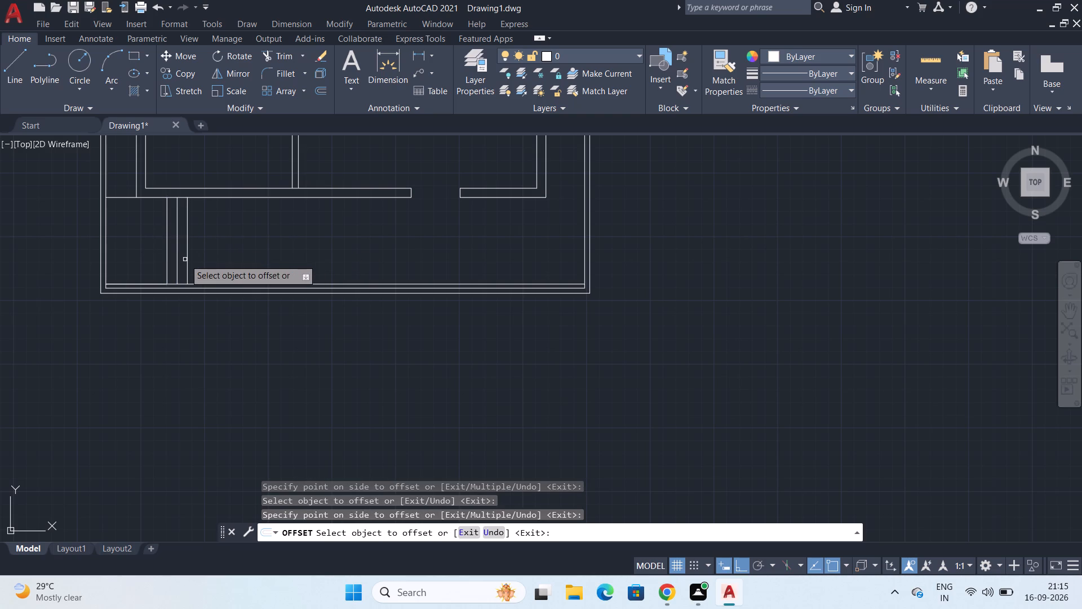
{"action": "left_click", "coordinate": [186, 259]}
{"action": "left_click", "coordinate": [220, 253]}
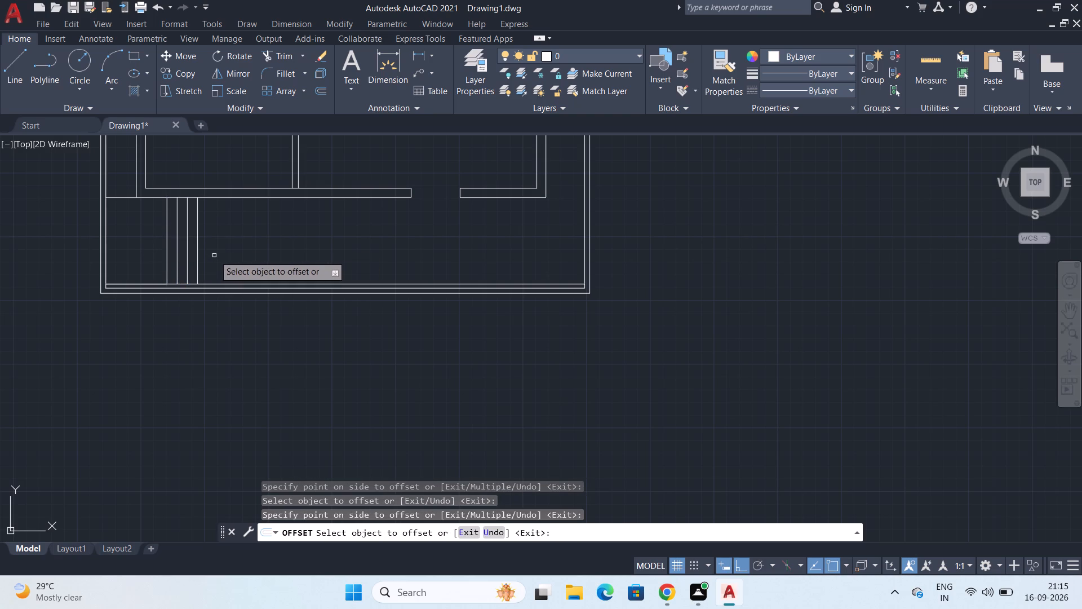
{"action": "left_click", "coordinate": [199, 259]}
{"action": "left_click", "coordinate": [245, 256]}
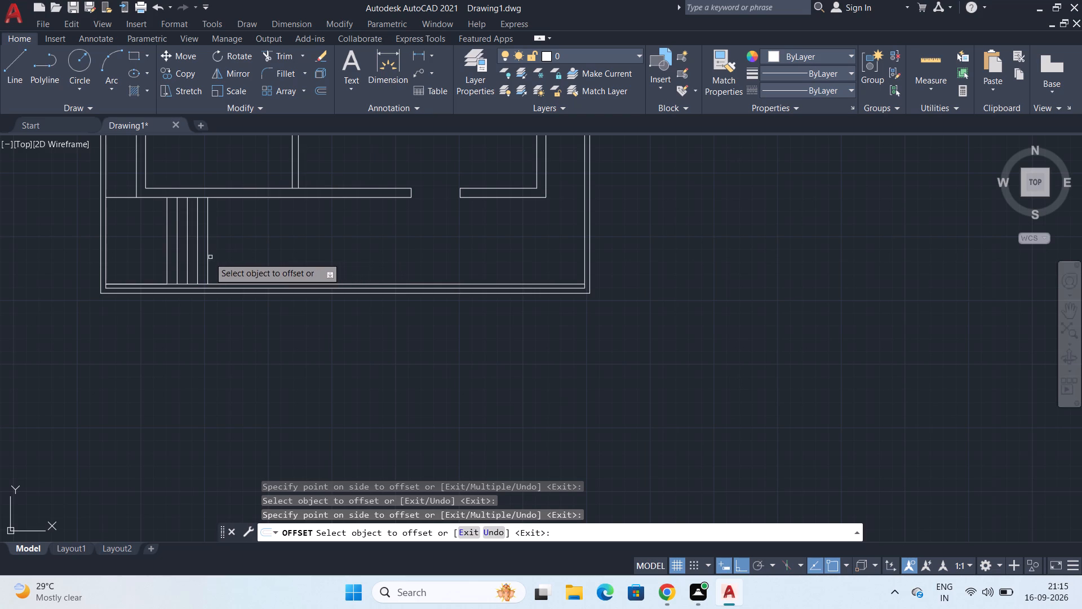
Continue the stair with five more tread lines, each offset 10" to the right of the previous one.
{"action": "left_click", "coordinate": [206, 262]}
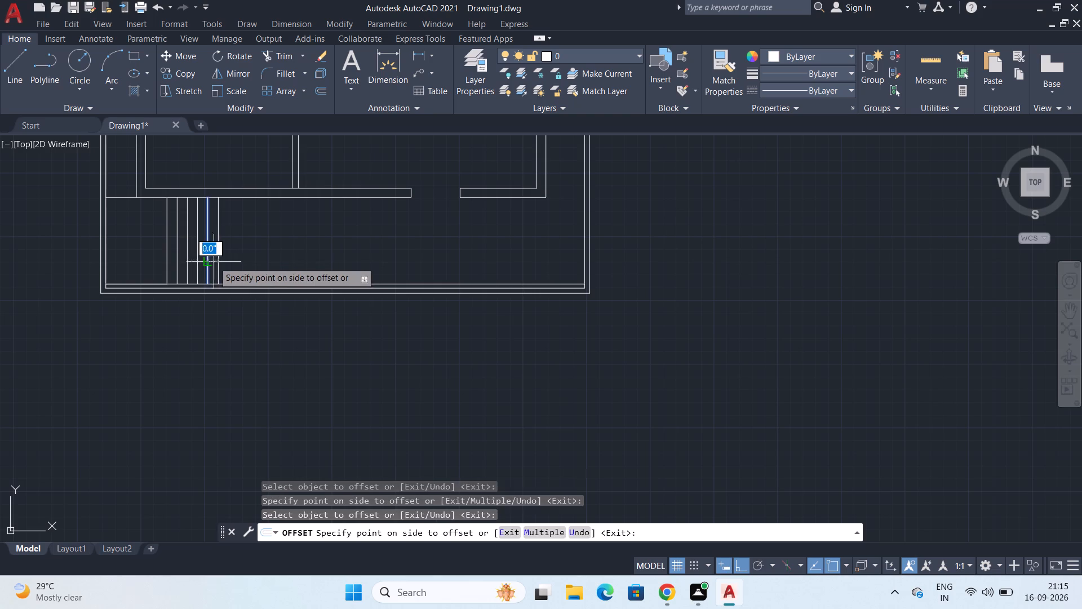
{"action": "left_click", "coordinate": [238, 262]}
{"action": "left_click", "coordinate": [218, 262]}
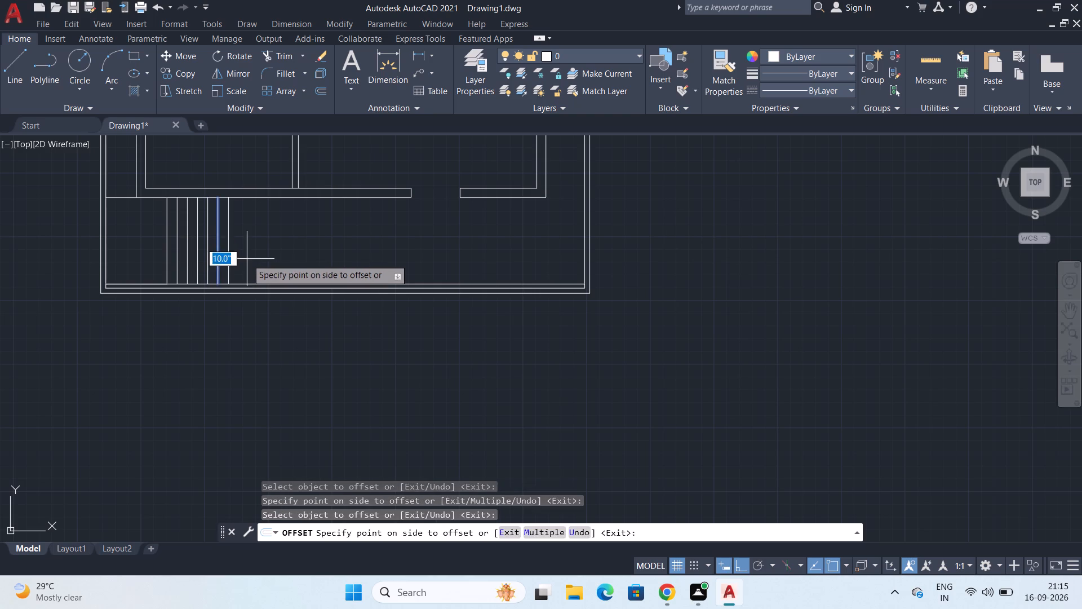
{"action": "left_click", "coordinate": [247, 259]}
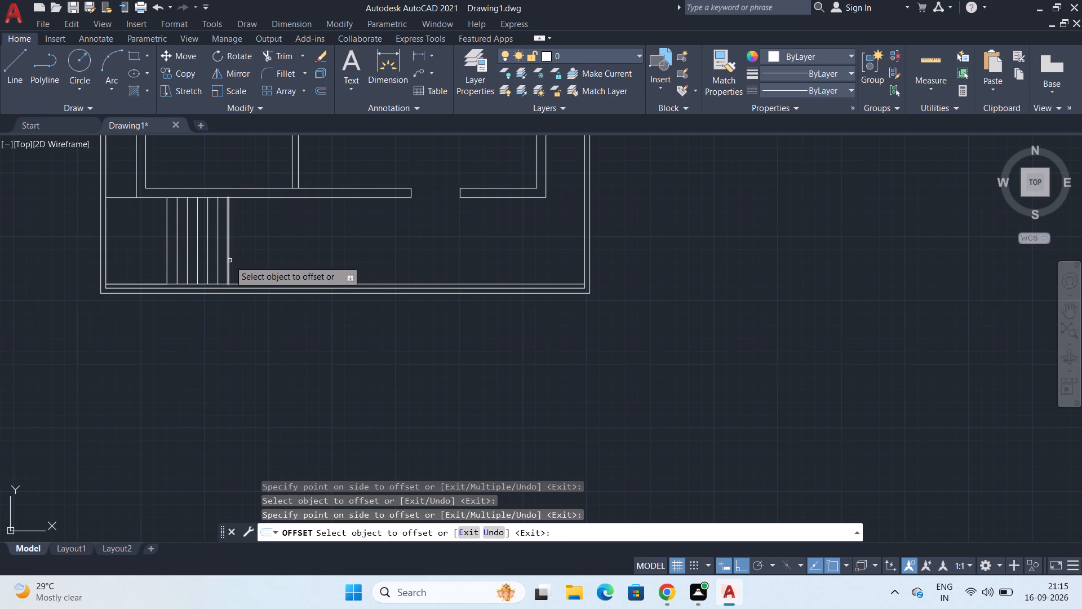
{"action": "left_click", "coordinate": [229, 261]}
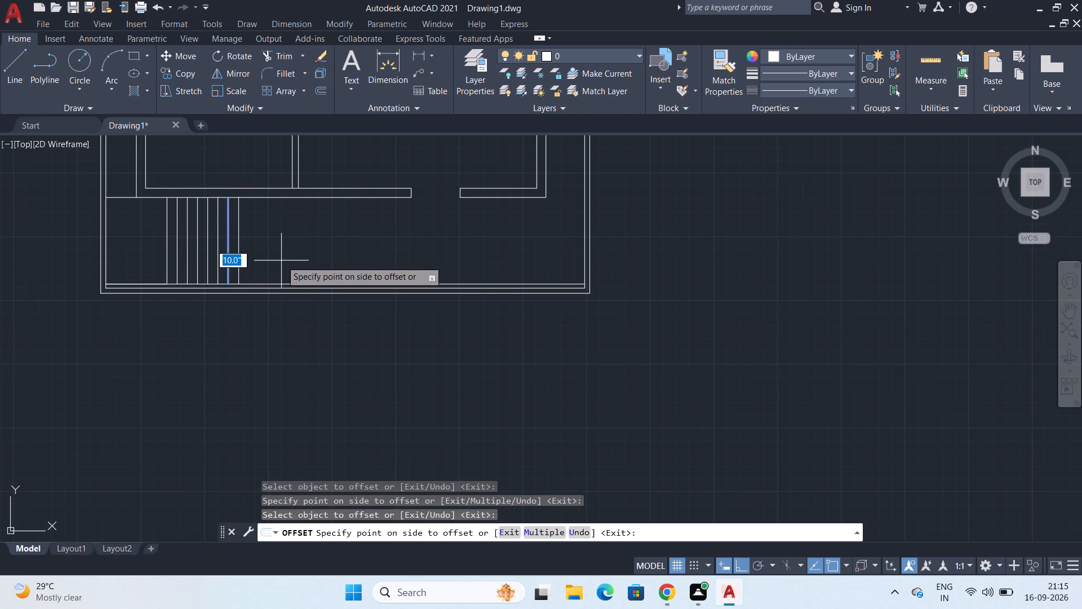
{"action": "left_click", "coordinate": [281, 261]}
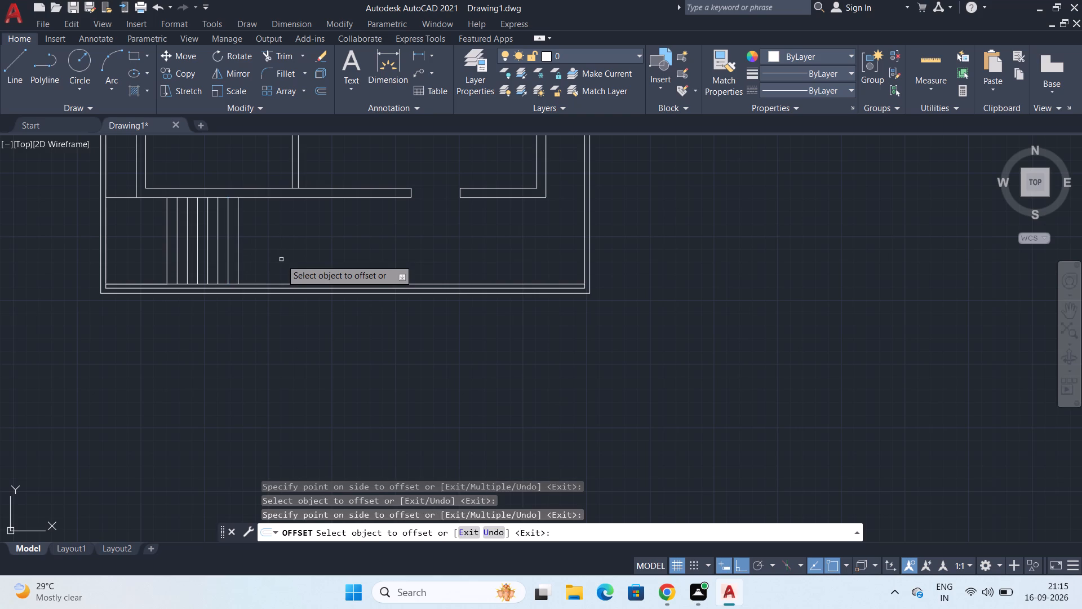
{"action": "left_click", "coordinate": [238, 251]}
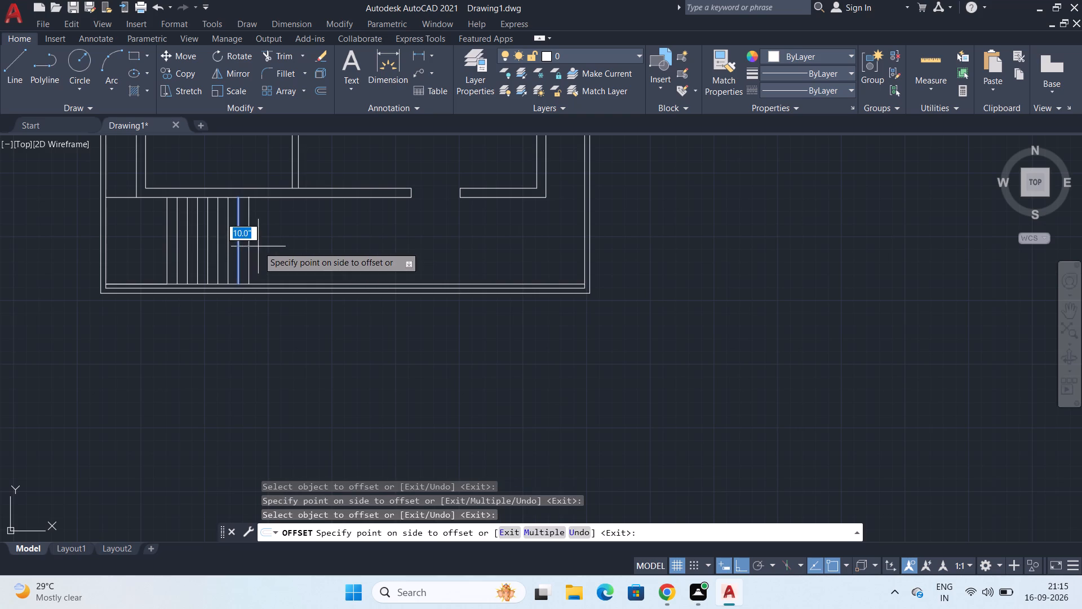
{"action": "left_click", "coordinate": [258, 246]}
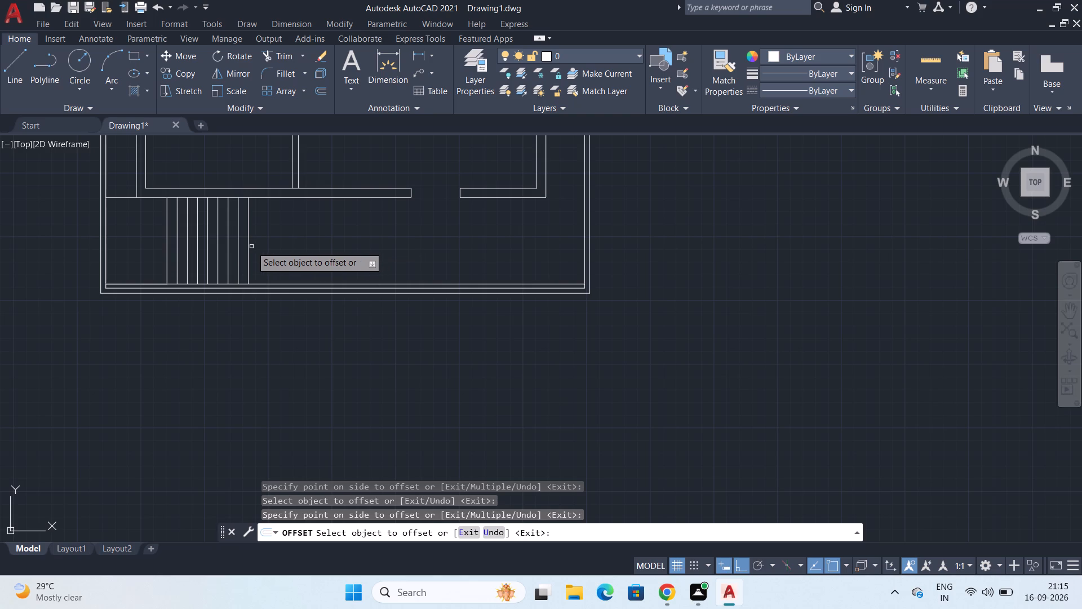
{"action": "left_click", "coordinate": [249, 248]}
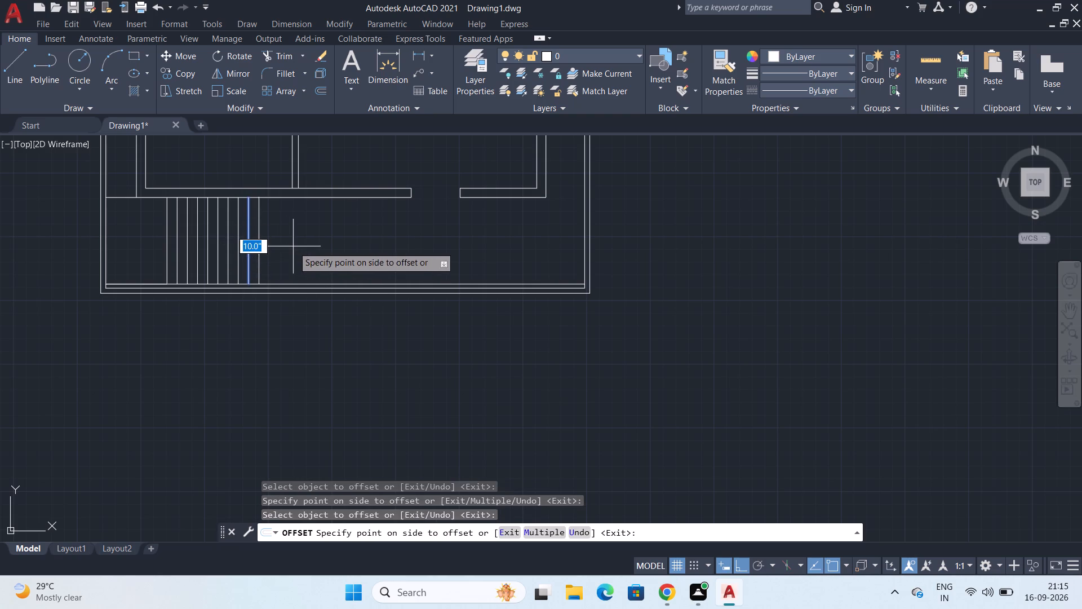
{"action": "left_click", "coordinate": [293, 246]}
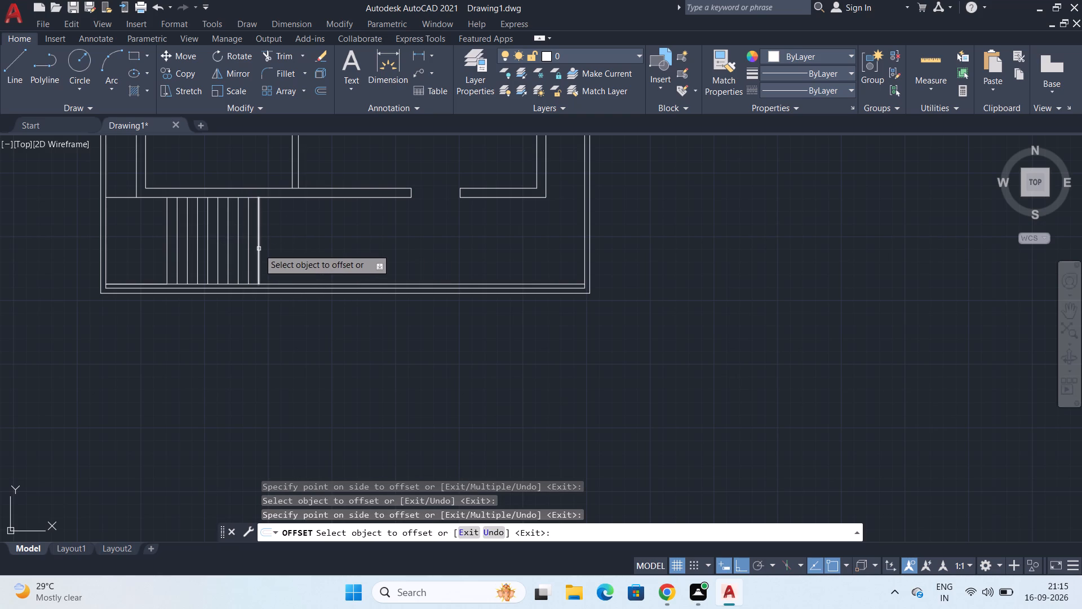
Add one tread line 10" outside each end of the stair, offsetting the leftmost line left and the rightmost line right.
{"action": "left_click", "coordinate": [167, 242]}
{"action": "left_click", "coordinate": [152, 237]}
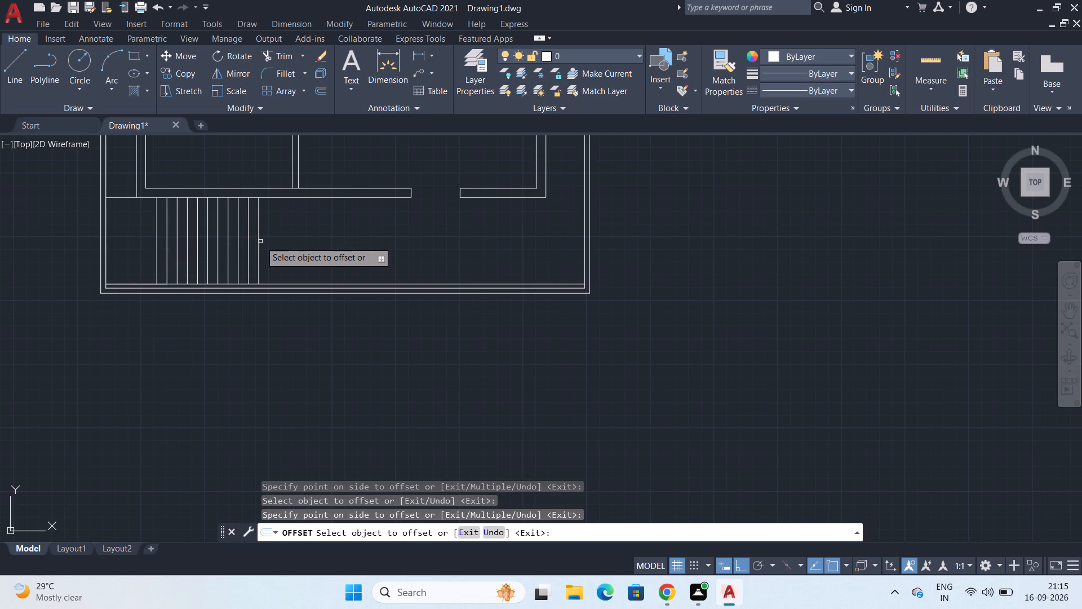
{"action": "left_click", "coordinate": [258, 246]}
{"action": "left_click", "coordinate": [286, 248]}
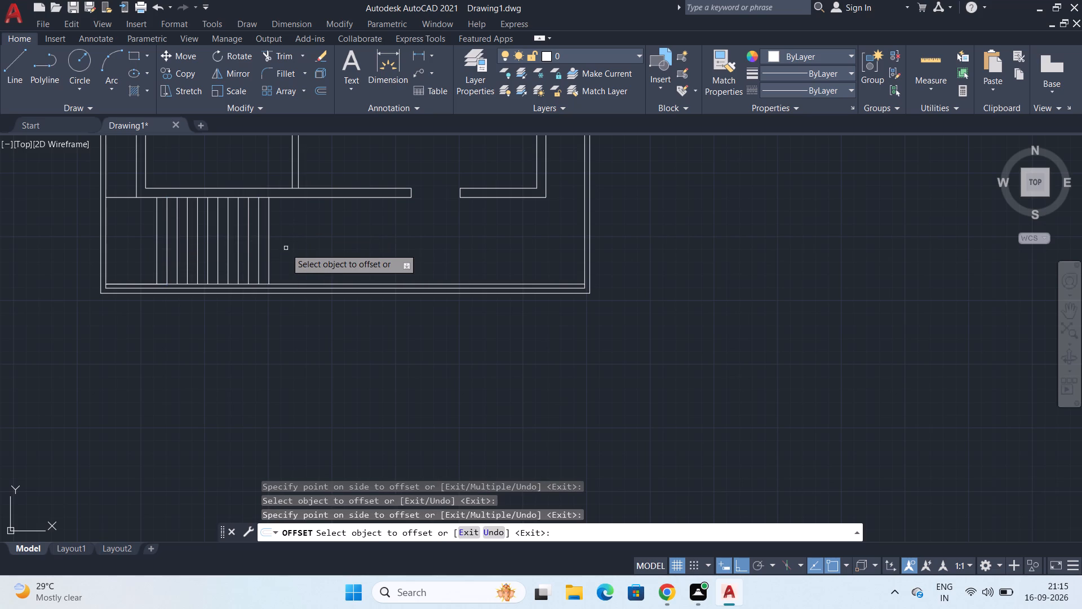
{"action": "key", "text": "space"}
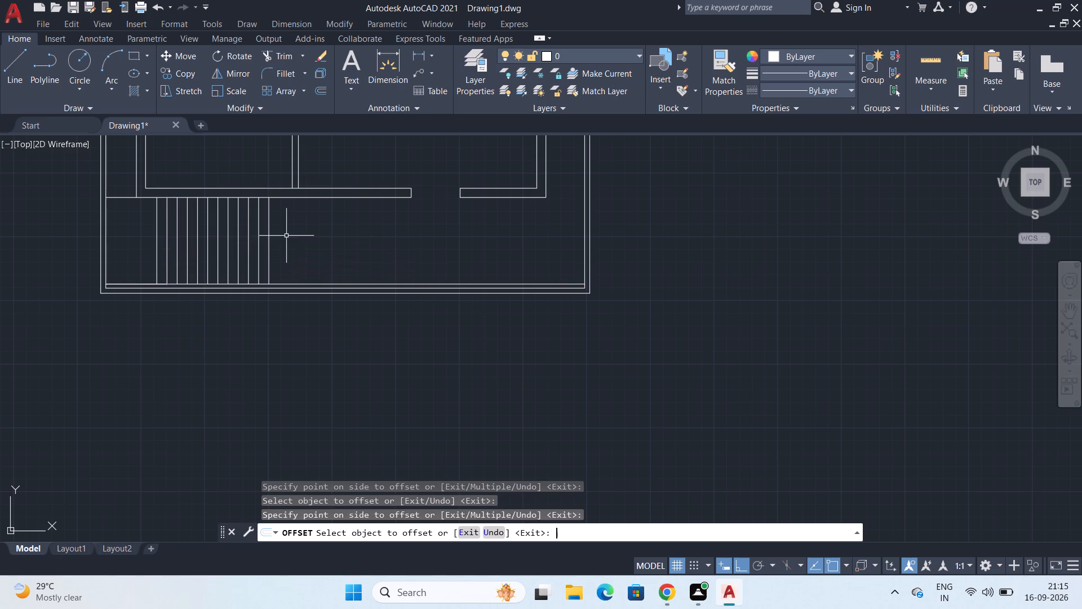
Draw a horizontal centre line about 9'-2" long across the stair, from the leftmost tread line's midpoint to the rightmost one's.
{"action": "scroll", "coordinate": [286, 236], "scroll_direction": "down", "scroll_amount": 1}
{"action": "scroll", "coordinate": [261, 253], "scroll_direction": "up", "scroll_amount": 1}
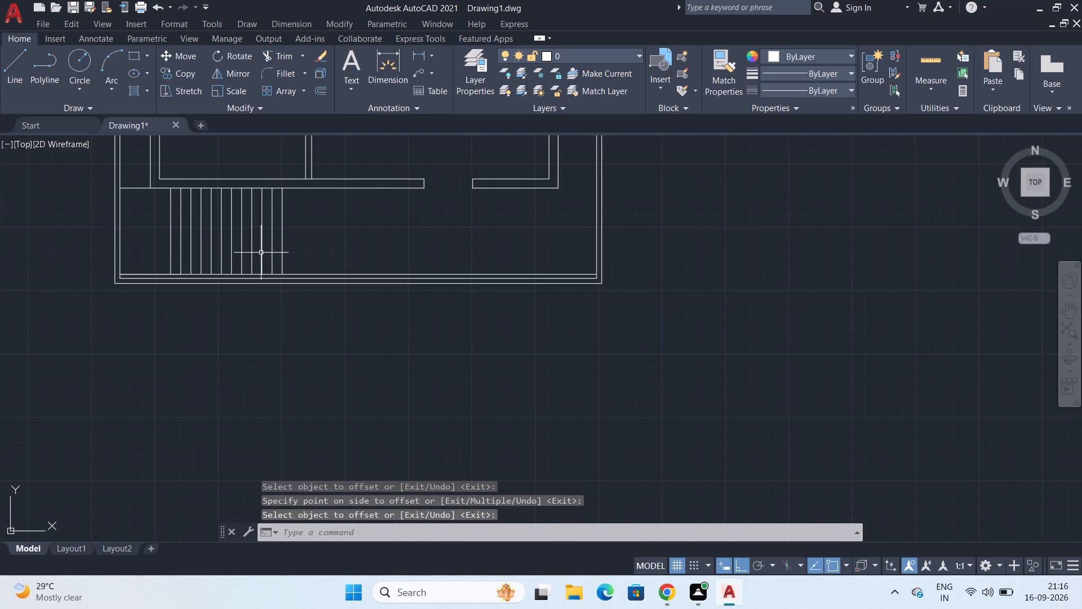
{"action": "scroll", "coordinate": [241, 230], "scroll_direction": "up", "scroll_amount": 1}
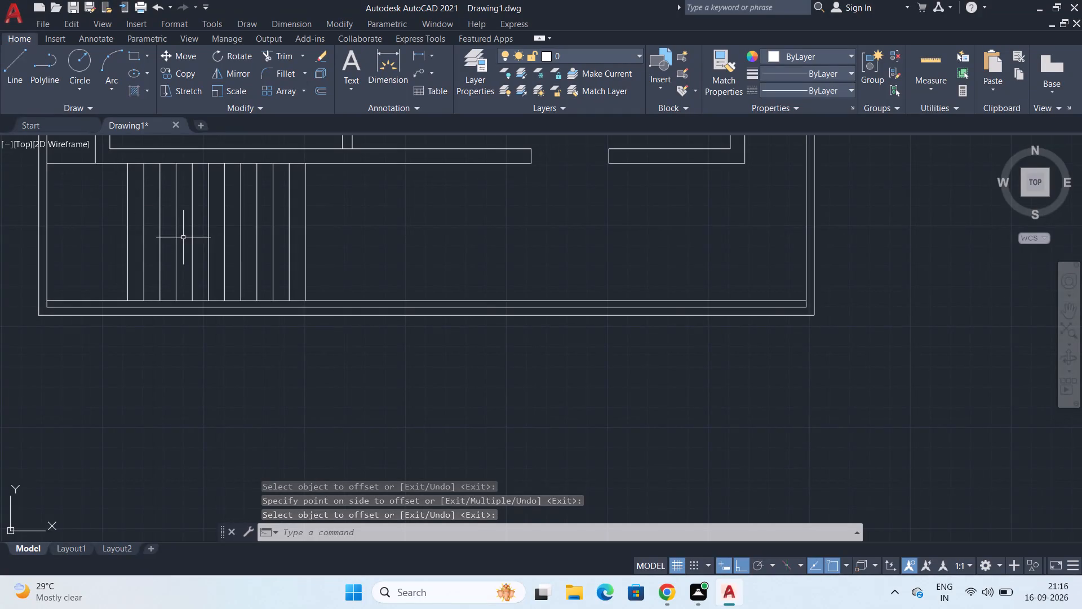
{"action": "left_click", "coordinate": [10, 58]}
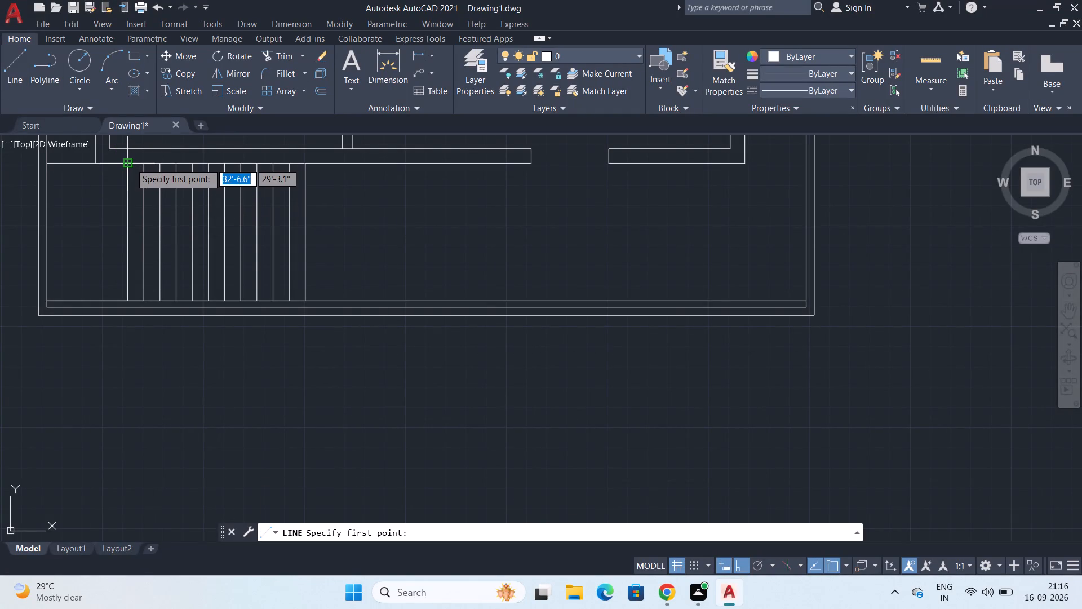
{"action": "key", "text": "Escape"}
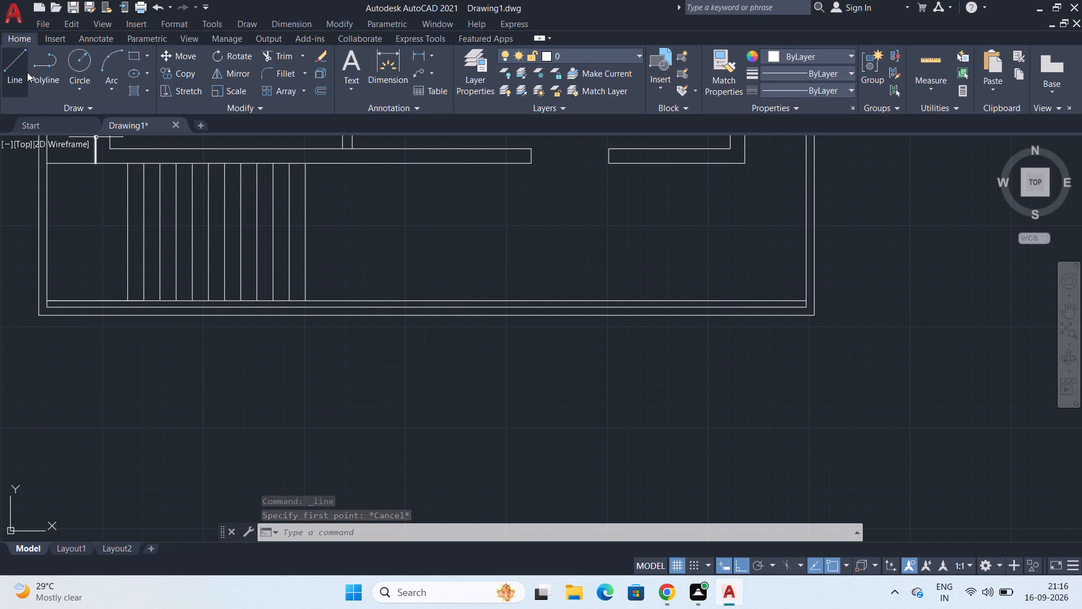
{"action": "left_click", "coordinate": [6, 60]}
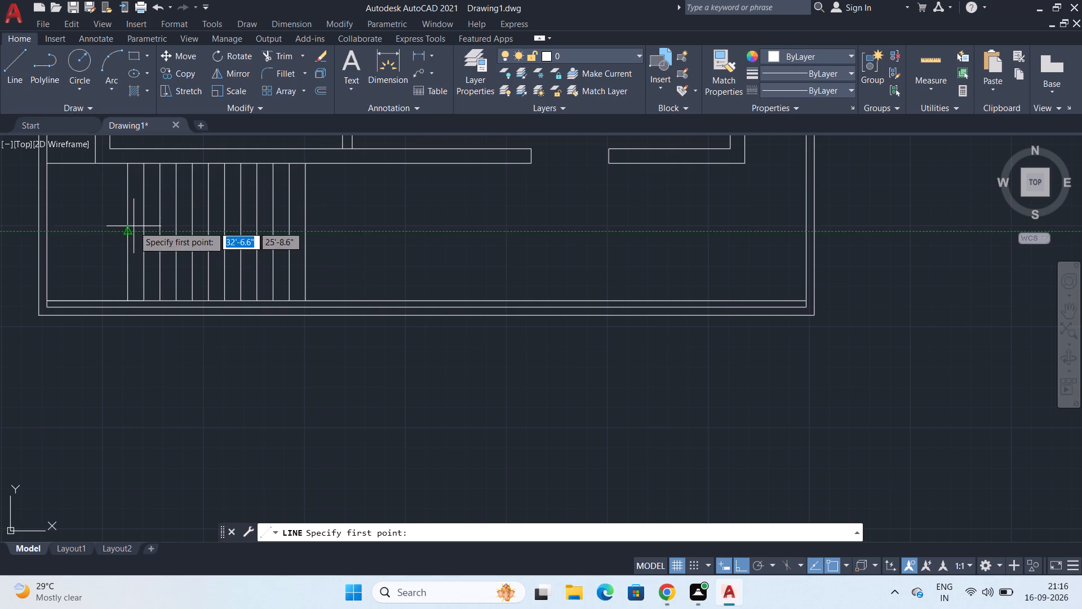
{"action": "left_click", "coordinate": [128, 231]}
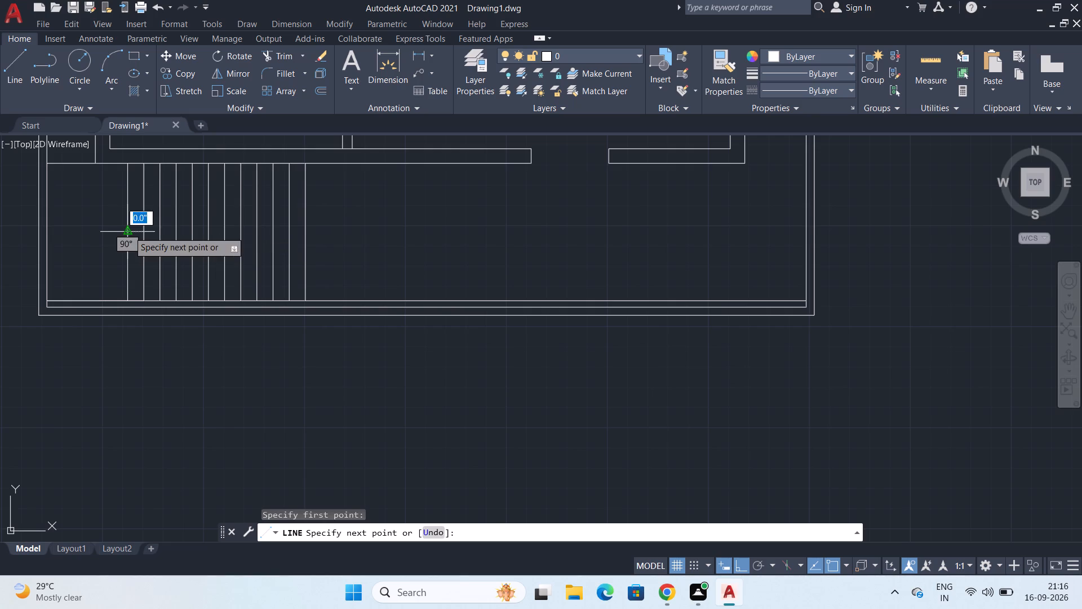
{"action": "left_click", "coordinate": [304, 232]}
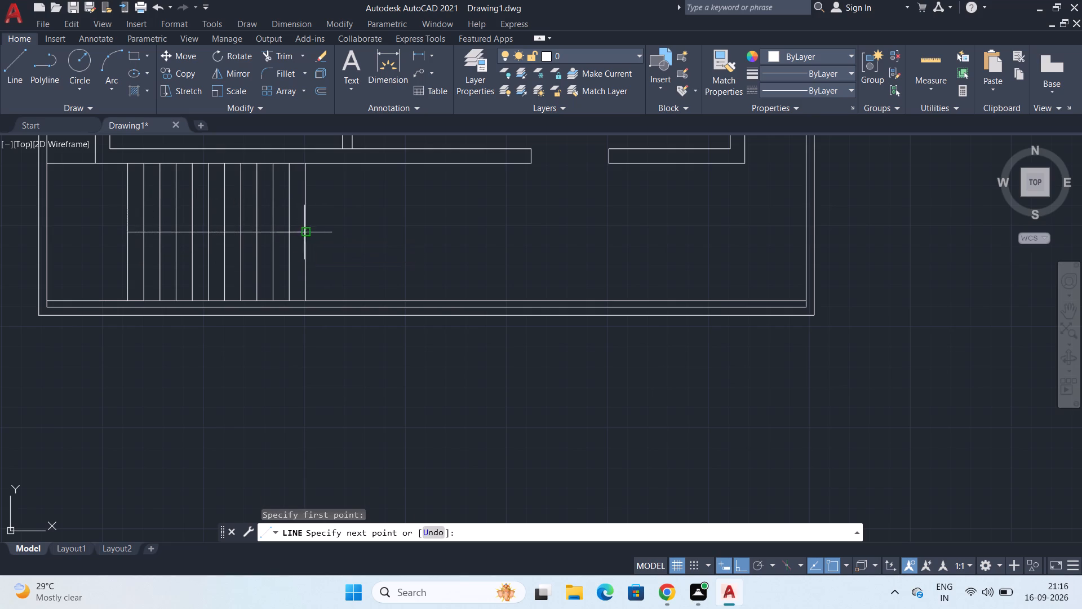
{"action": "key", "text": "Escape"}
Inspect the end of the stair's centre line and the stair's placement in the front yard.
{"action": "scroll", "coordinate": [299, 233], "scroll_direction": "up", "scroll_amount": 5}
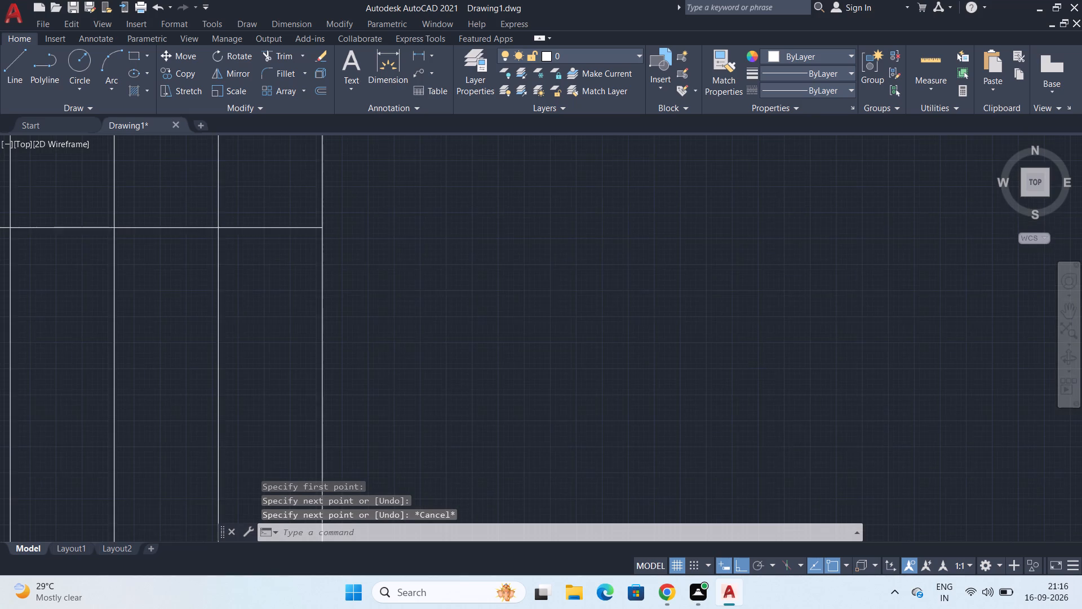
{"action": "scroll", "coordinate": [301, 230], "scroll_direction": "up", "scroll_amount": 2}
{"action": "scroll", "coordinate": [313, 220], "scroll_direction": "down", "scroll_amount": 8}
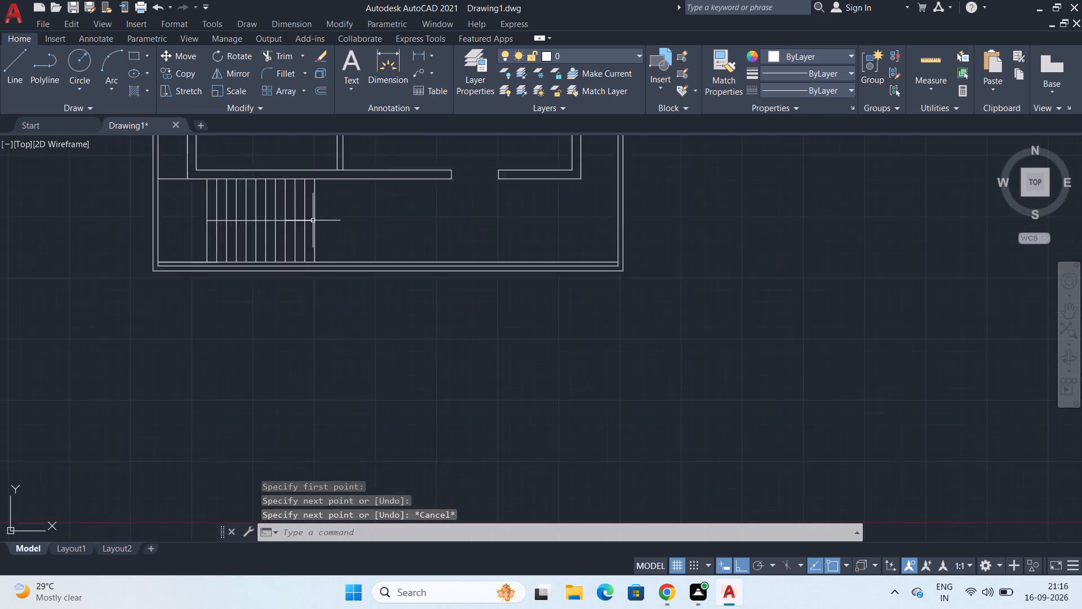
{"action": "scroll", "coordinate": [313, 220], "scroll_direction": "down", "scroll_amount": 1}
{"action": "middle_click_drag", "start_coordinate": [313, 220], "coordinate": [316, 279]}
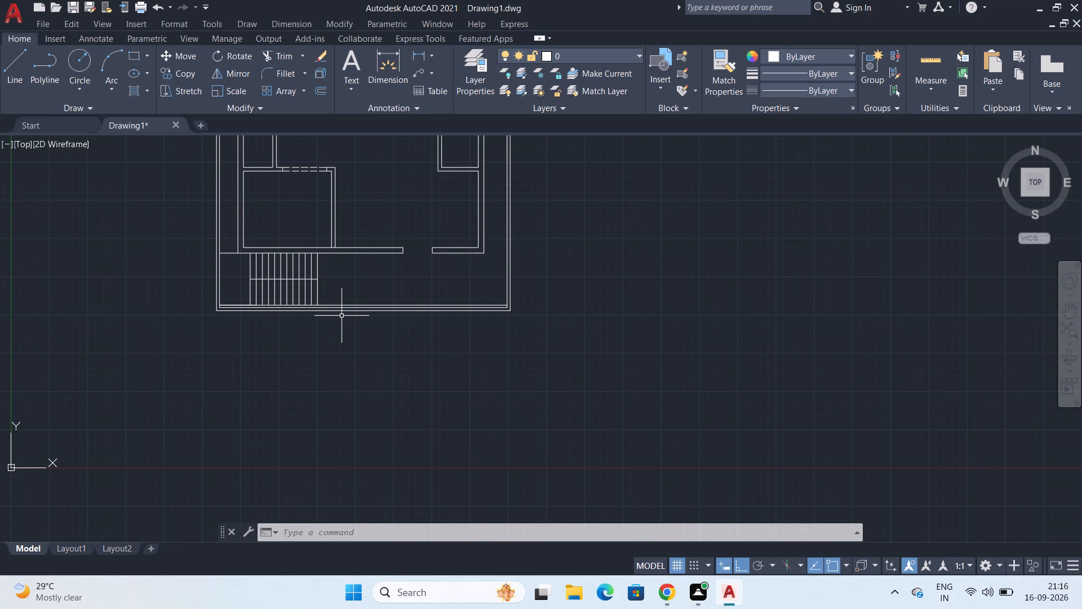
{"action": "scroll", "coordinate": [342, 316], "scroll_direction": "up", "scroll_amount": 1}
{"action": "scroll", "coordinate": [291, 220], "scroll_direction": "up", "scroll_amount": 1}
{"action": "middle_click_drag", "start_coordinate": [295, 237], "coordinate": [316, 178]}
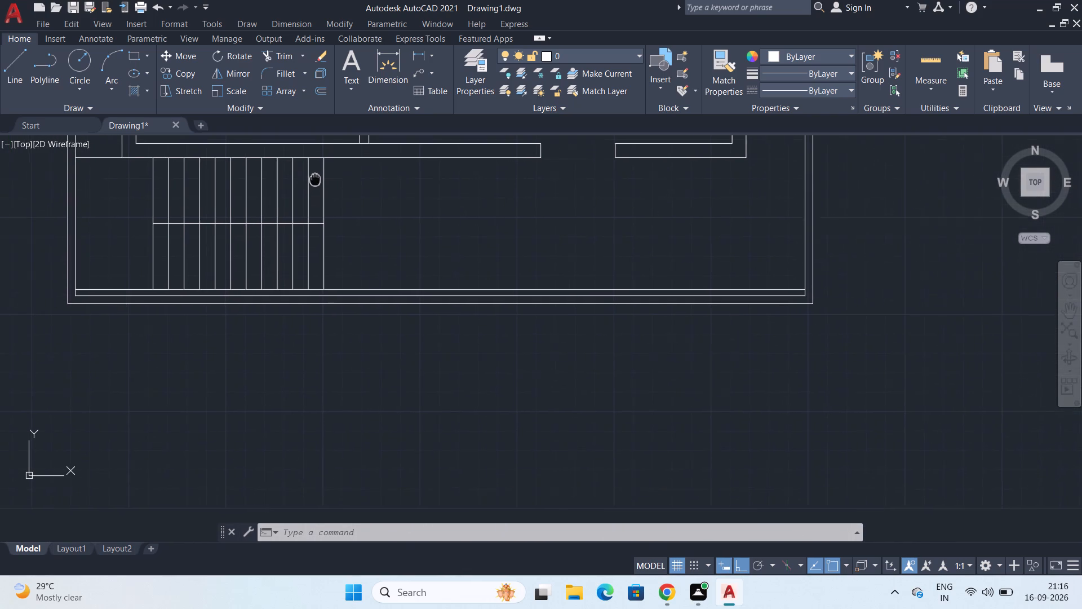
{"action": "middle_click_drag", "start_coordinate": [316, 178], "coordinate": [331, 164]}
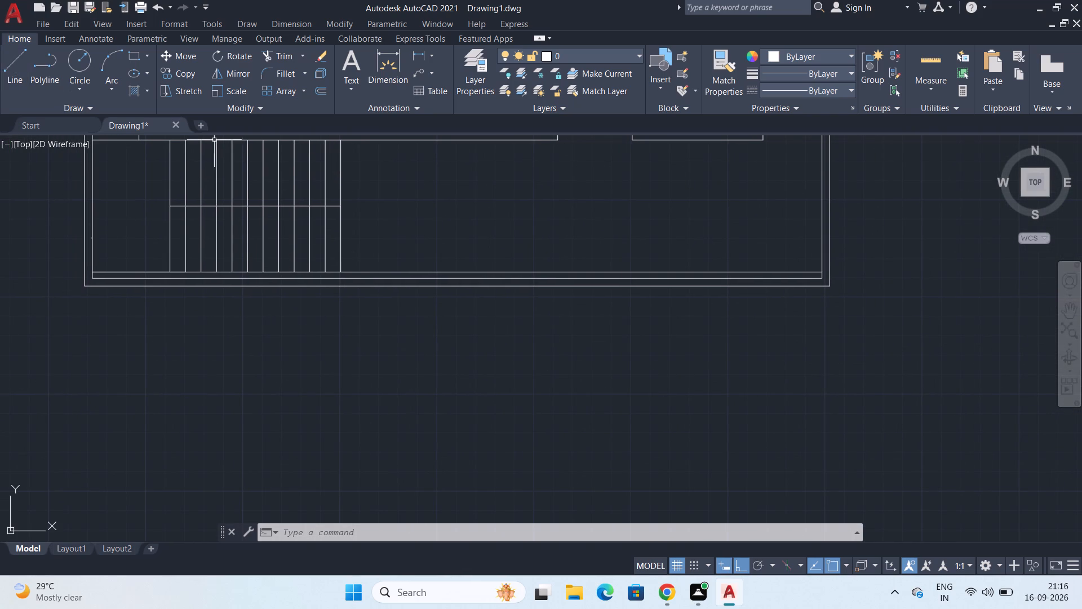
Stretch the lower end of the stair's rightmost tread line down to the front boundary's inner line, making it 7'-5" long.
{"action": "left_click", "coordinate": [339, 236]}
{"action": "scroll", "coordinate": [339, 265], "scroll_direction": "up", "scroll_amount": 4}
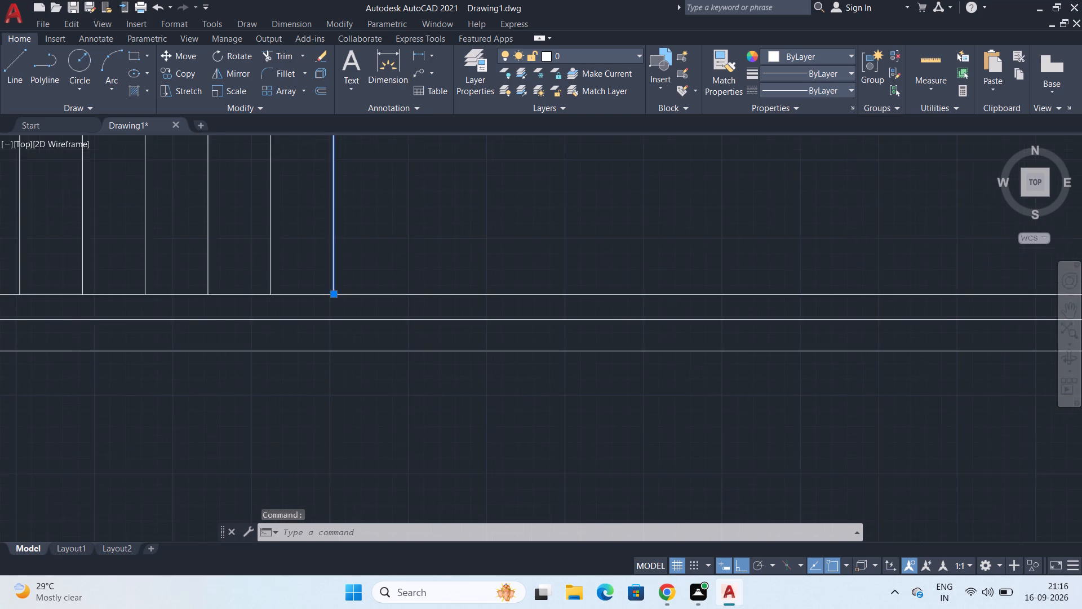
{"action": "left_click", "coordinate": [330, 314]}
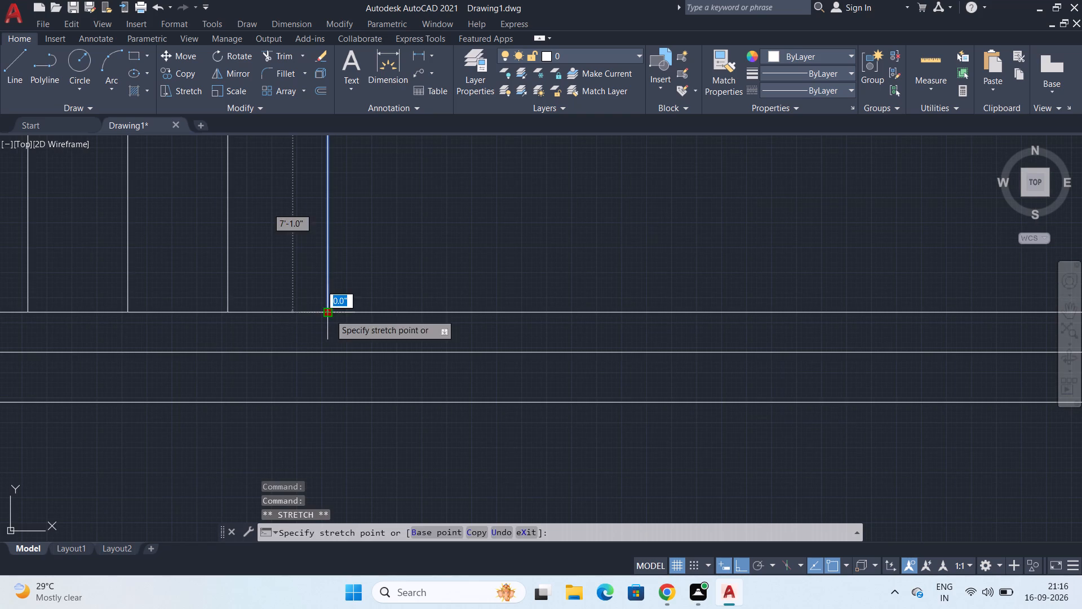
{"action": "left_click", "coordinate": [329, 355]}
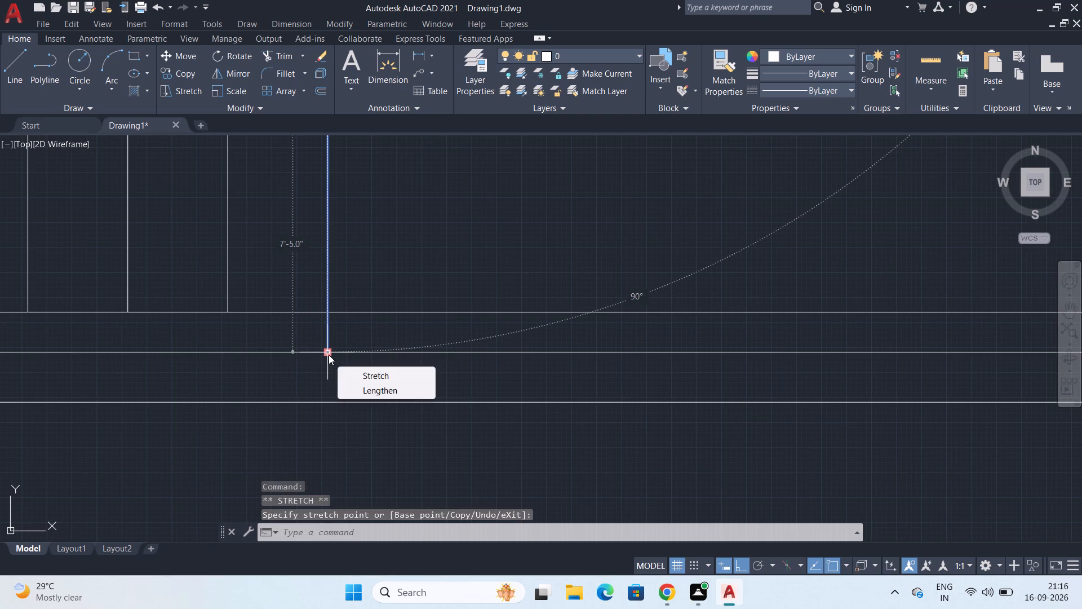
{"action": "key", "text": "Escape"}
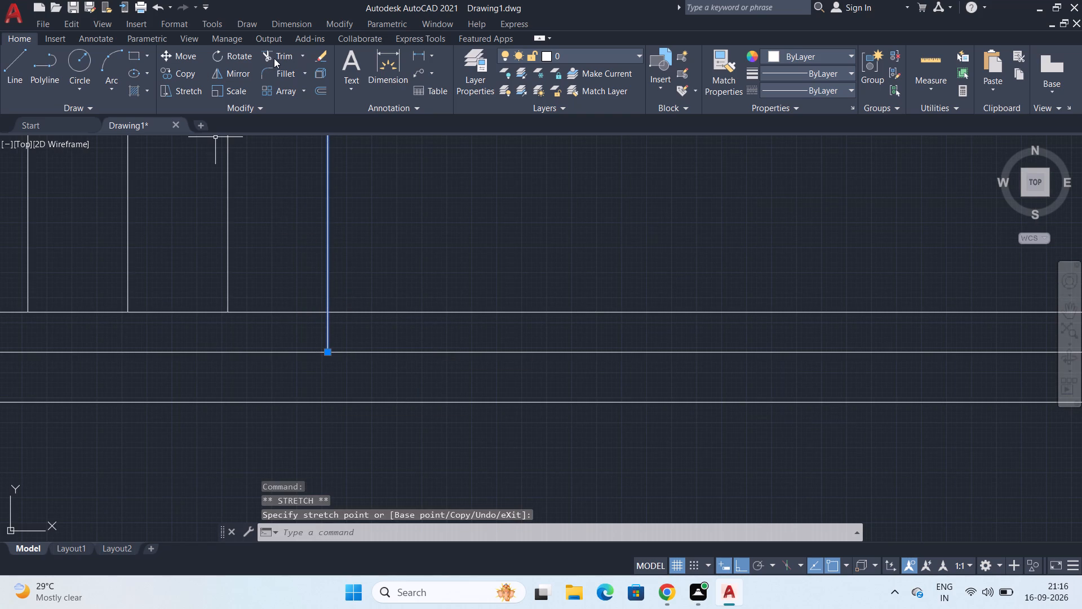
Trim the front boundary's inner line beneath the stair, from the extended rightmost tread line back to the left boundary.
{"action": "left_click", "coordinate": [275, 56]}
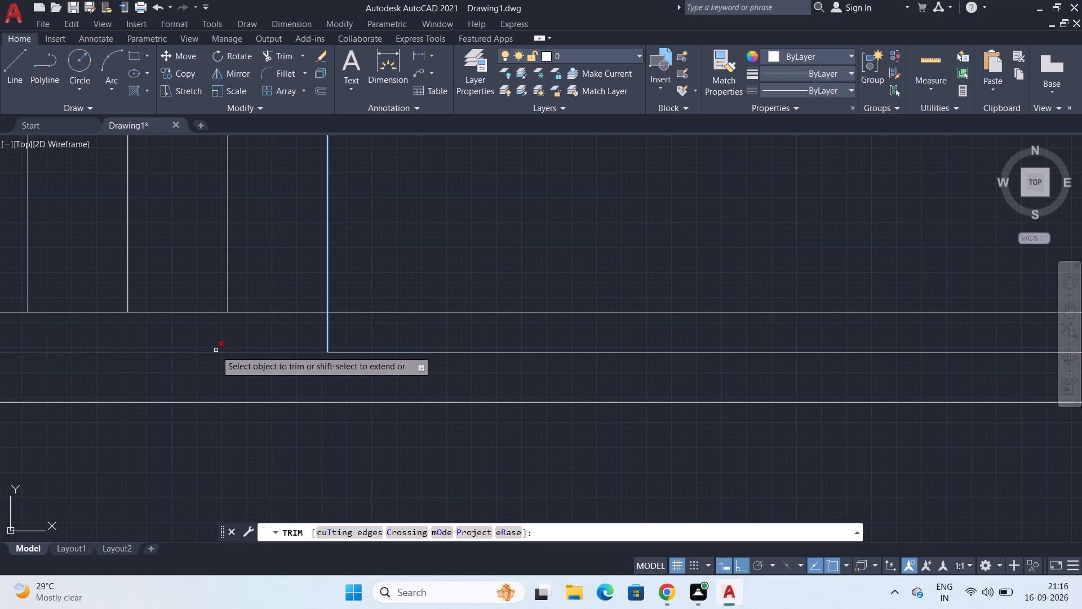
{"action": "left_click", "coordinate": [213, 351]}
{"action": "scroll", "coordinate": [224, 350], "scroll_direction": "down", "scroll_amount": 5}
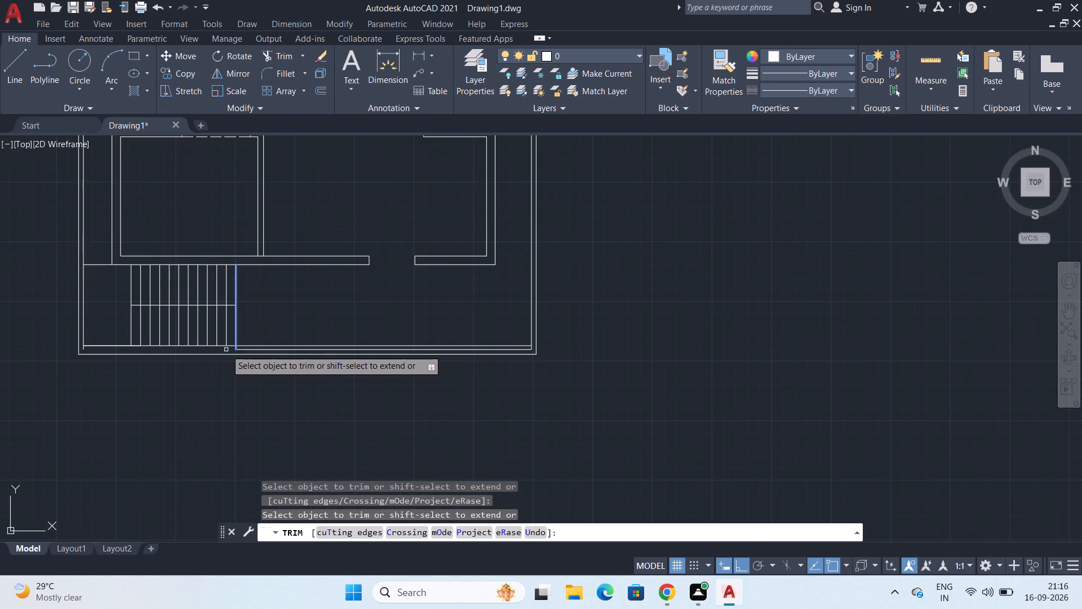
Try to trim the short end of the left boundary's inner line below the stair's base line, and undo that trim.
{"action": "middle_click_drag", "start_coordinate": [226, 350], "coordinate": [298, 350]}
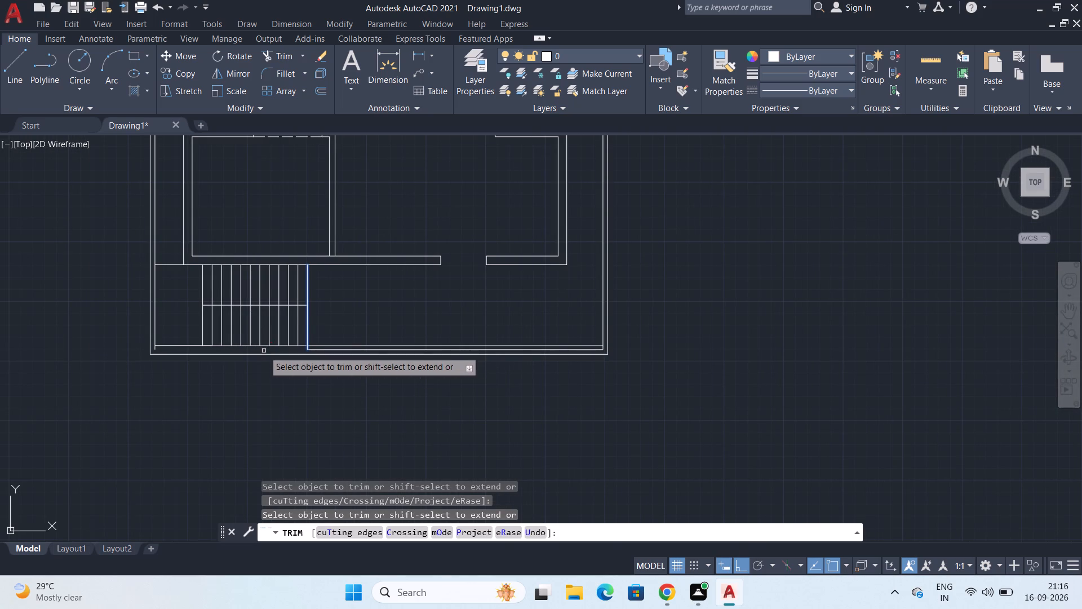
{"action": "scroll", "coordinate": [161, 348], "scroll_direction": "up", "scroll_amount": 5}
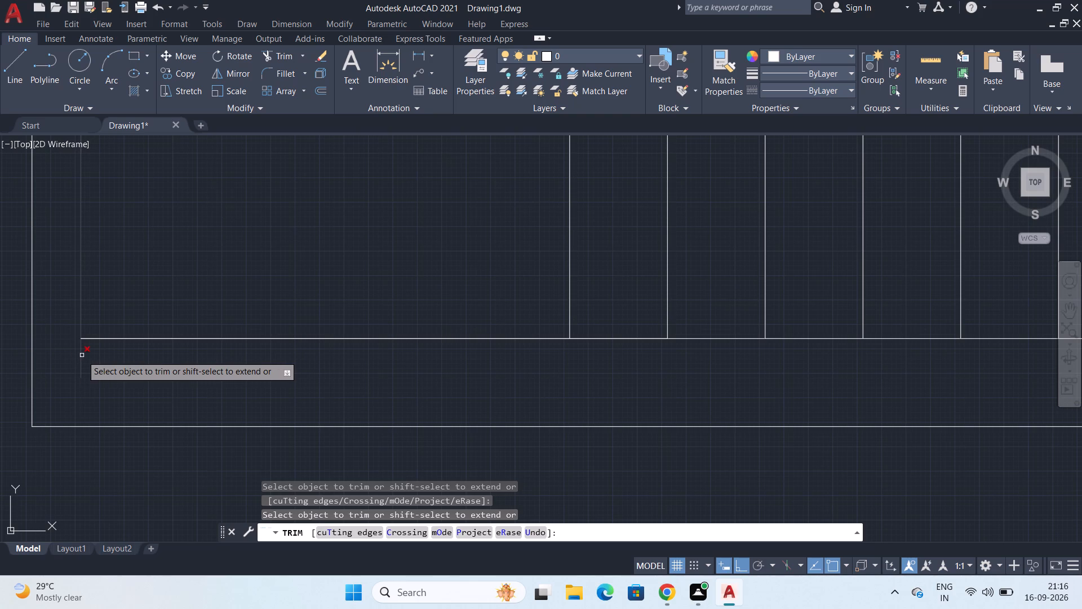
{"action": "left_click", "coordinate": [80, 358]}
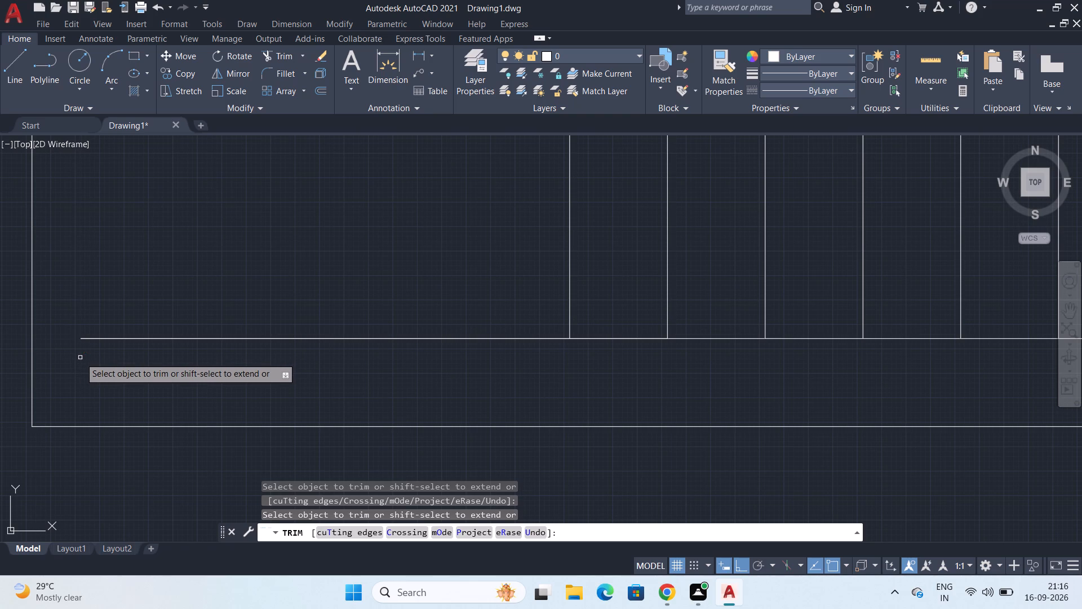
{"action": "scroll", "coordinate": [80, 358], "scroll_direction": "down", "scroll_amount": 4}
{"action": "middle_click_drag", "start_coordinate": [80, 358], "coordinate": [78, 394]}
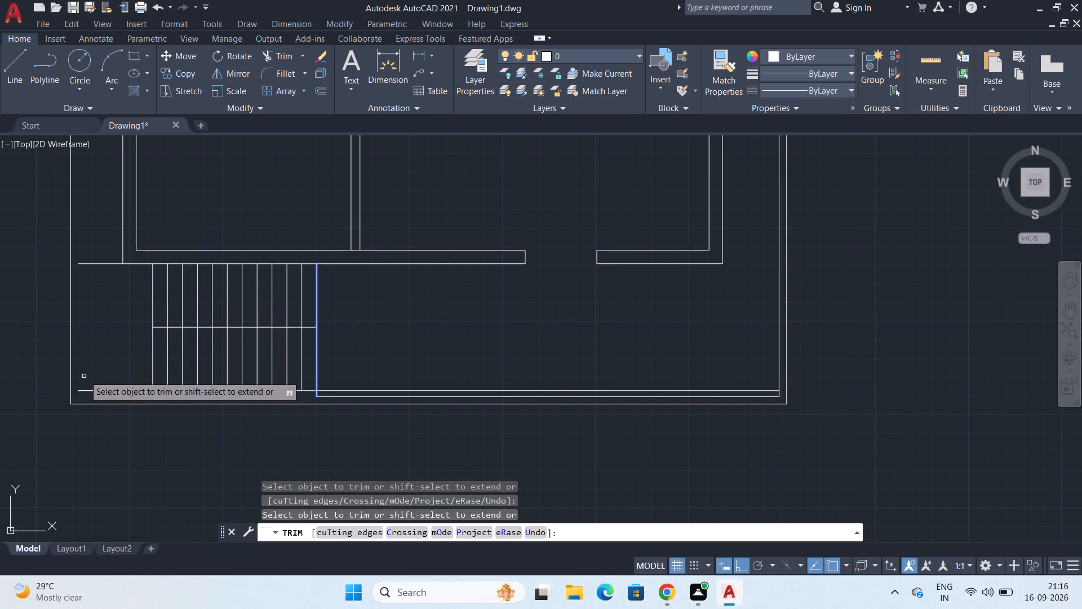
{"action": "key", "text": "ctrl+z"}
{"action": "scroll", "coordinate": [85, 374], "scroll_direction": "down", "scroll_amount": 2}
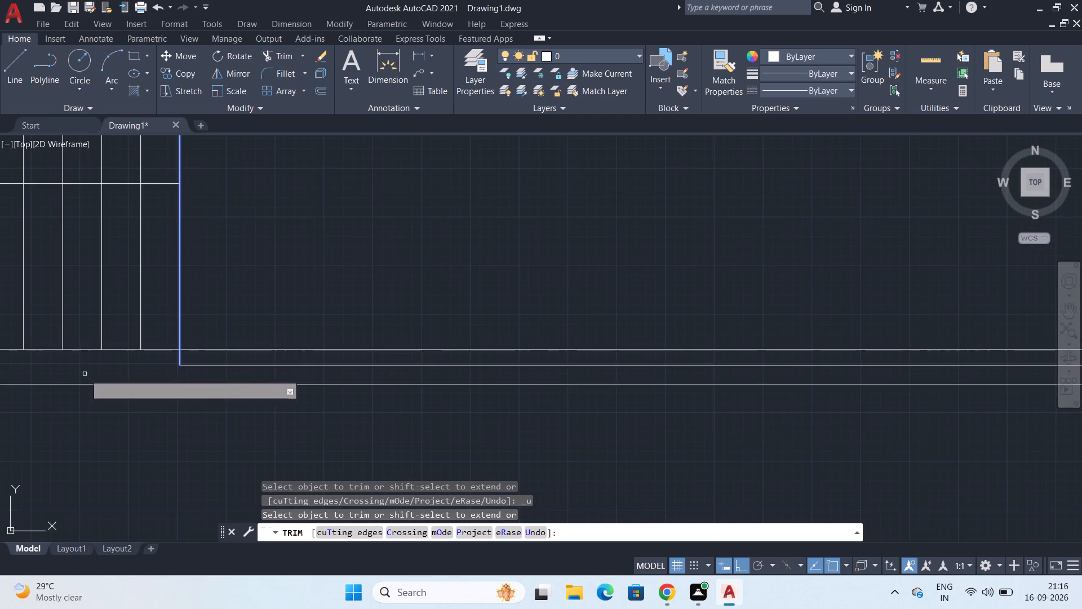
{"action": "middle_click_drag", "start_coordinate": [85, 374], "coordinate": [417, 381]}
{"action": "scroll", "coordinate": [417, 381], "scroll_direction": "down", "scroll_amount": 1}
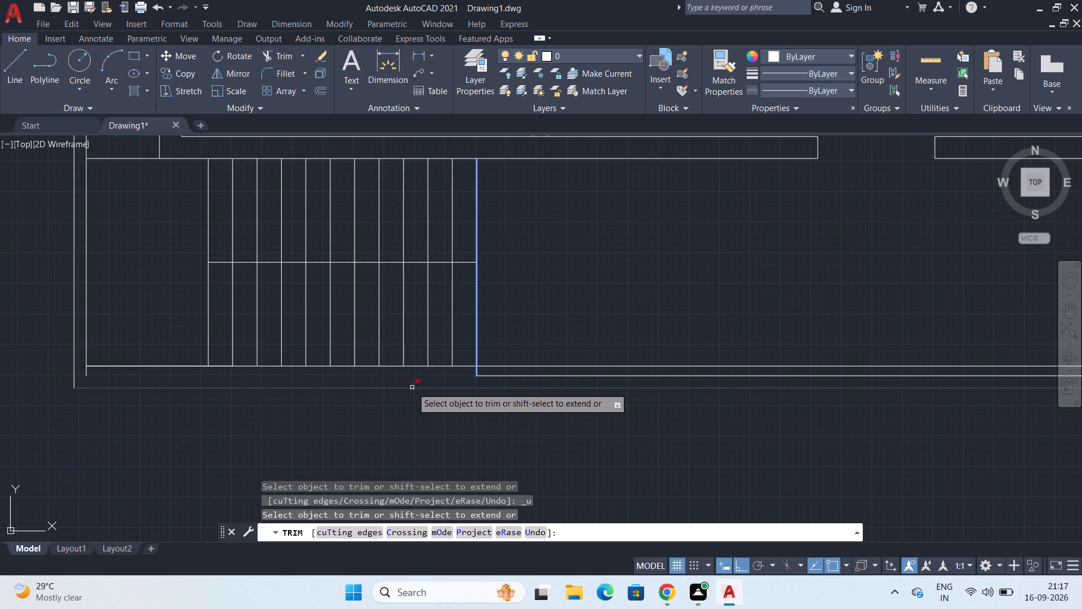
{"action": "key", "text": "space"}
Delete the left boundary's inner vertical line.
{"action": "scroll", "coordinate": [67, 375], "scroll_direction": "up", "scroll_amount": 4}
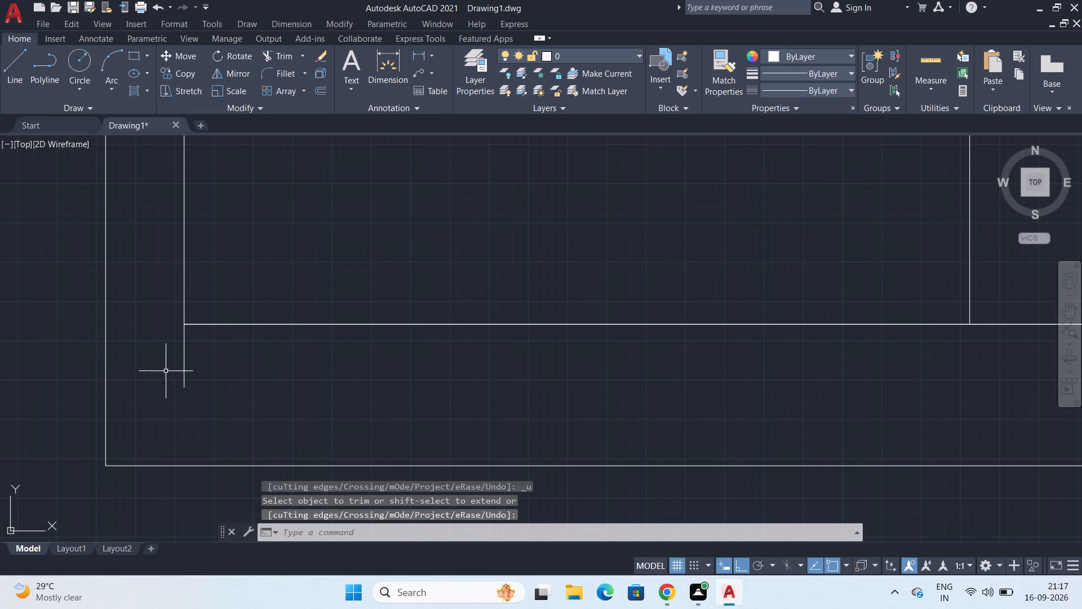
{"action": "left_click", "coordinate": [186, 363]}
{"action": "scroll", "coordinate": [299, 321], "scroll_direction": "down", "scroll_amount": 2}
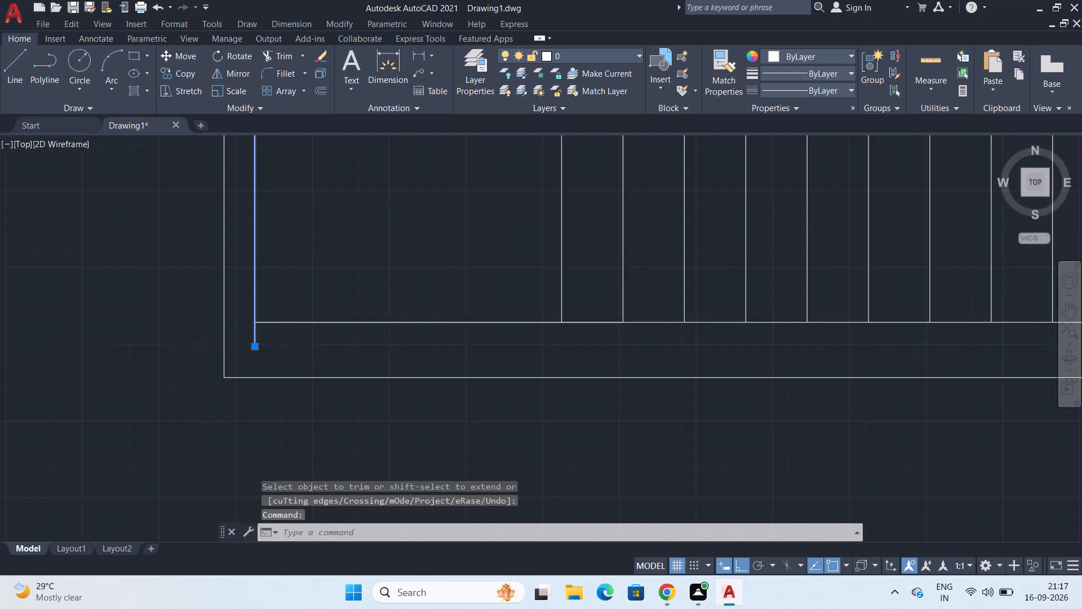
{"action": "scroll", "coordinate": [299, 321], "scroll_direction": "down", "scroll_amount": 6}
{"action": "middle_click_drag", "start_coordinate": [301, 314], "coordinate": [263, 426]}
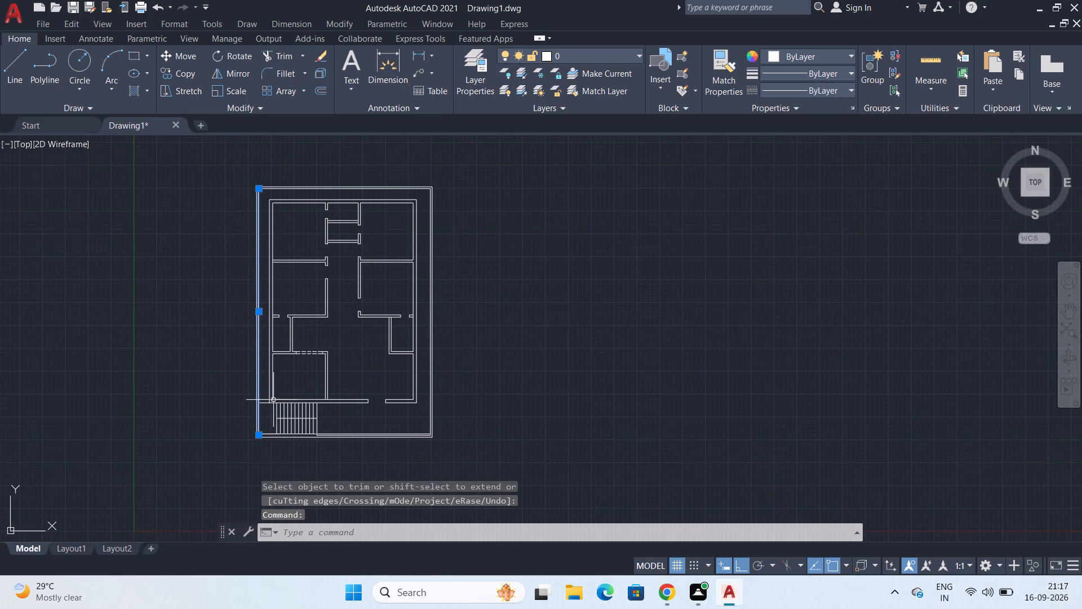
{"action": "scroll", "coordinate": [269, 180], "scroll_direction": "up", "scroll_amount": 3}
{"action": "scroll", "coordinate": [213, 215], "scroll_direction": "up", "scroll_amount": 3}
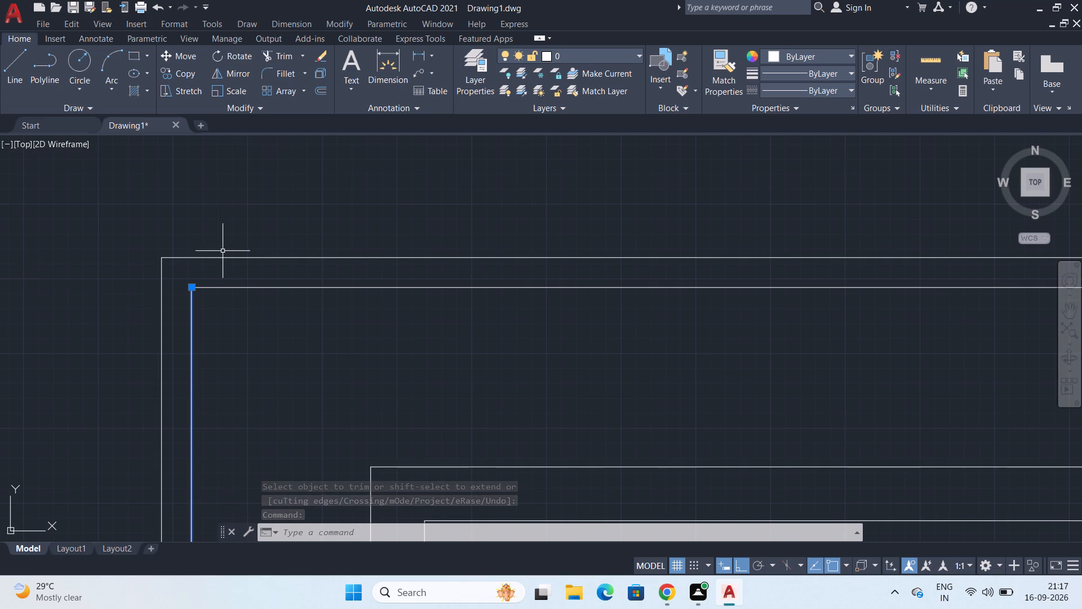
{"action": "key", "text": "Delete"}
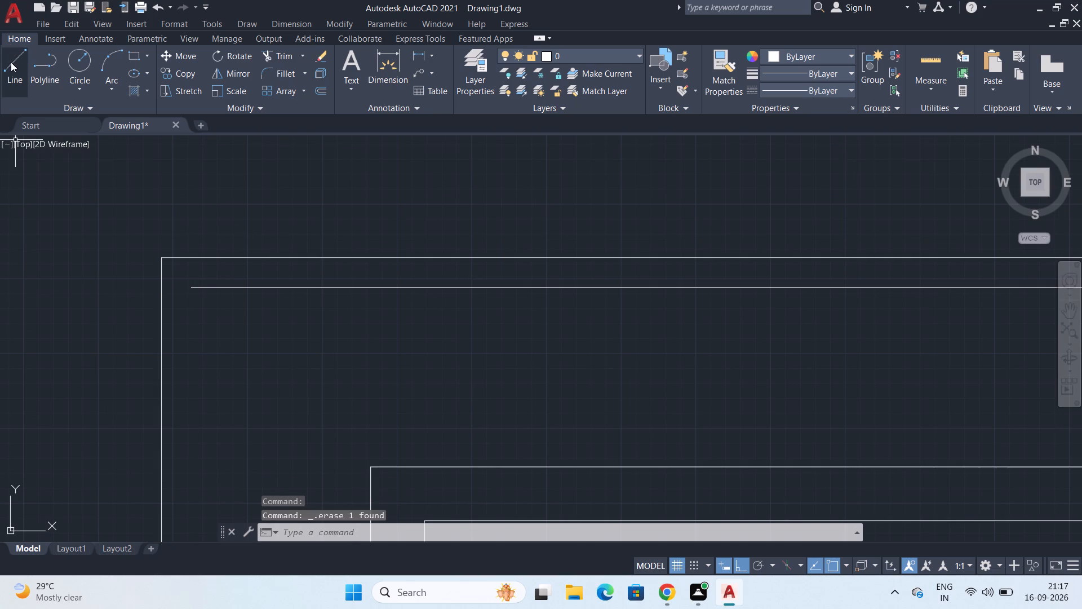
Redraw the left boundary's inner line, about 55'-10" long, from the rear inner corner down to the end of the stair's base line.
{"action": "left_click", "coordinate": [11, 63]}
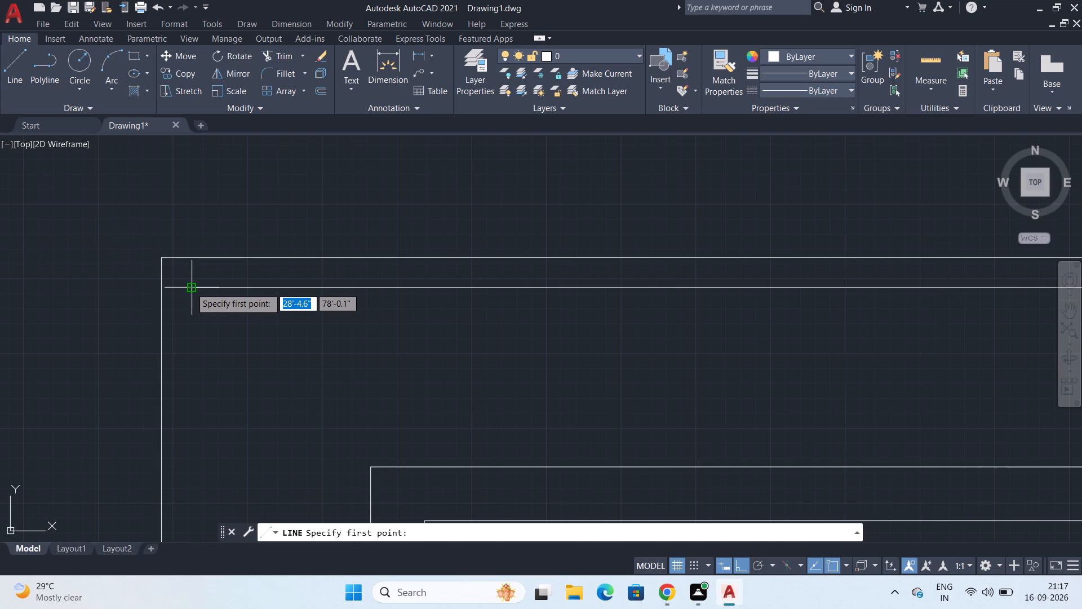
{"action": "left_click", "coordinate": [190, 288]}
{"action": "scroll", "coordinate": [220, 475], "scroll_direction": "down", "scroll_amount": 1}
{"action": "middle_click_drag", "start_coordinate": [221, 475], "coordinate": [293, 246]}
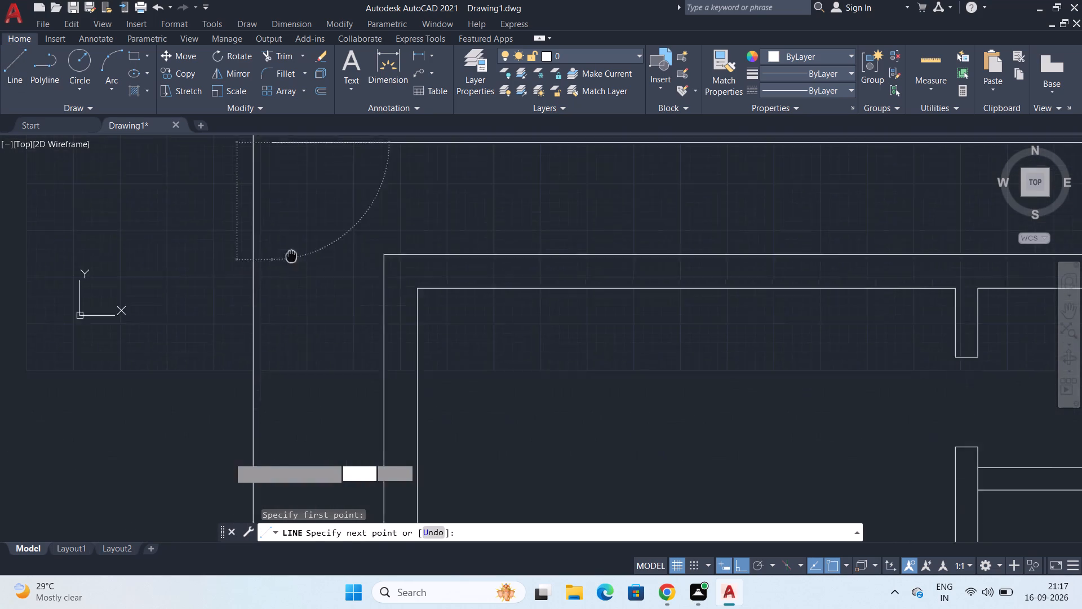
{"action": "middle_click_drag", "start_coordinate": [293, 246], "coordinate": [298, 228]}
{"action": "middle_click_drag", "start_coordinate": [358, 482], "coordinate": [333, 78]}
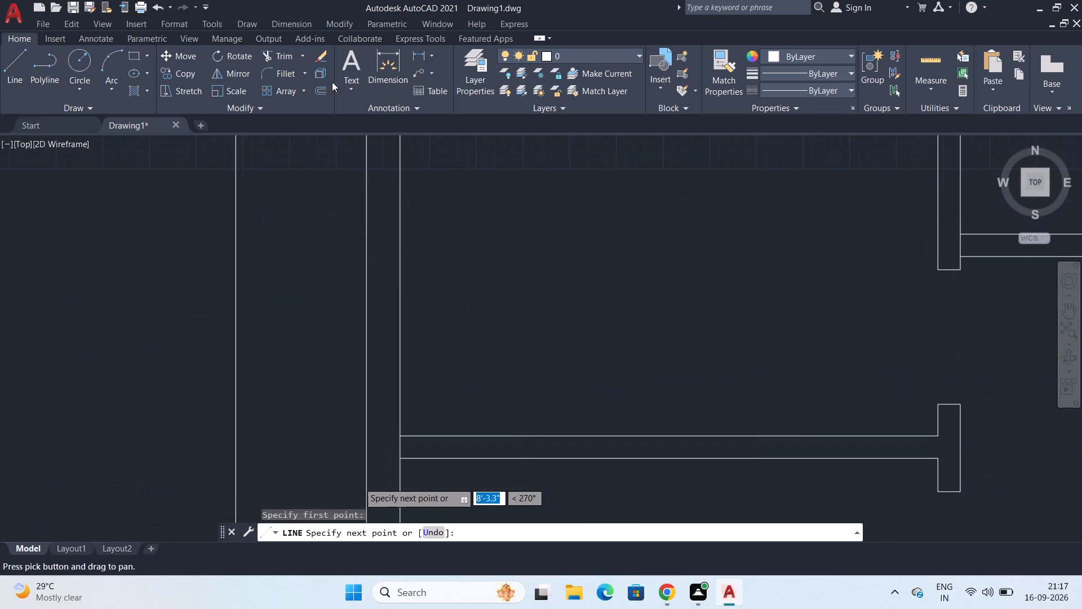
{"action": "middle_click_drag", "start_coordinate": [309, 430], "coordinate": [354, 82]}
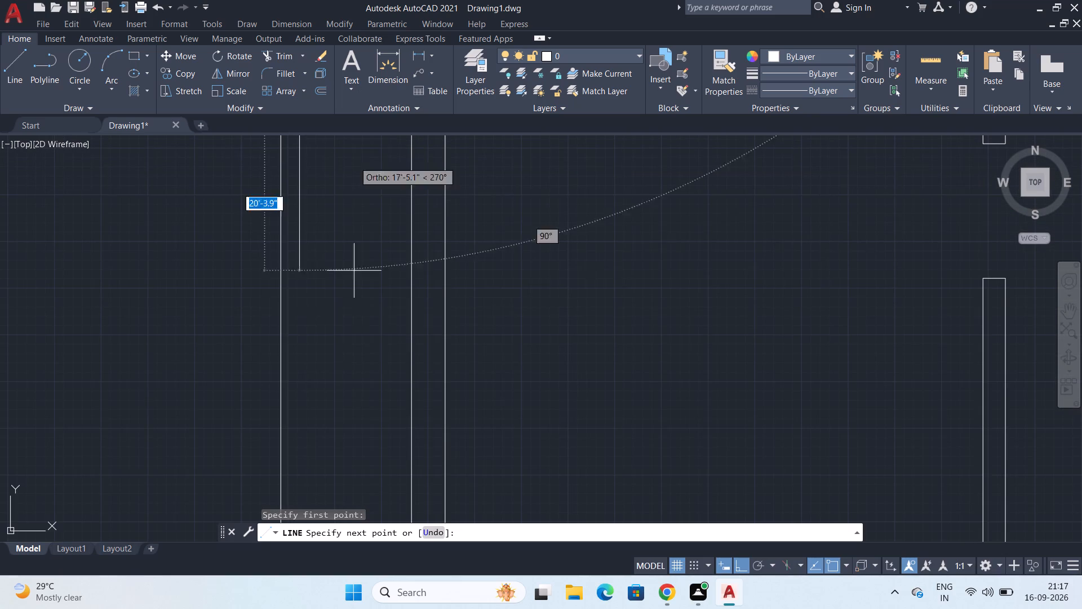
{"action": "scroll", "coordinate": [329, 421], "scroll_direction": "down", "scroll_amount": 2}
{"action": "middle_click_drag", "start_coordinate": [329, 421], "coordinate": [345, 109]}
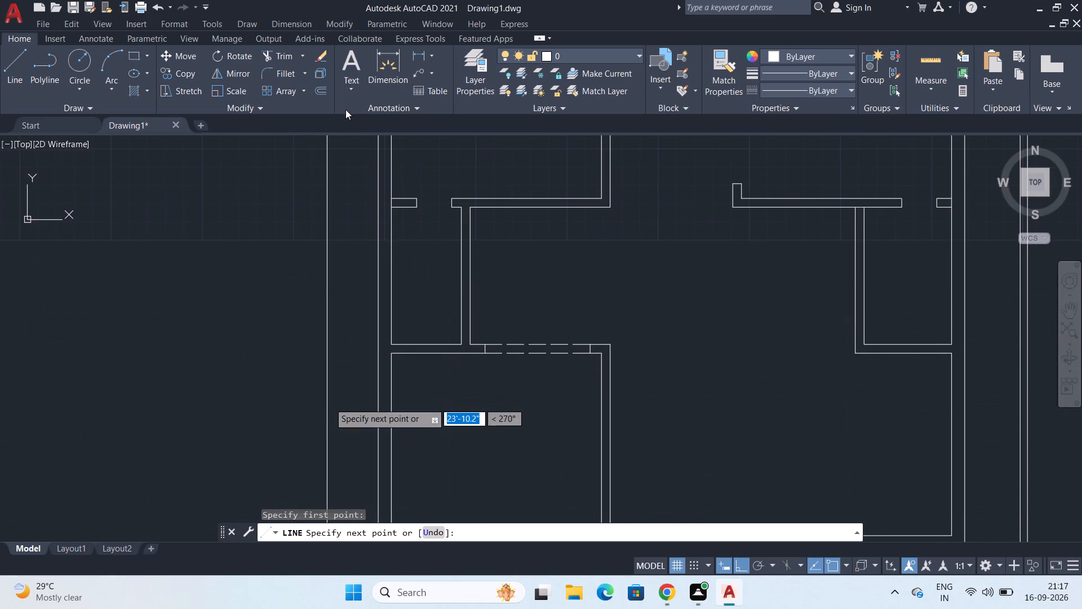
{"action": "scroll", "coordinate": [338, 376], "scroll_direction": "down", "scroll_amount": 1}
{"action": "middle_click_drag", "start_coordinate": [338, 376], "coordinate": [318, 176]}
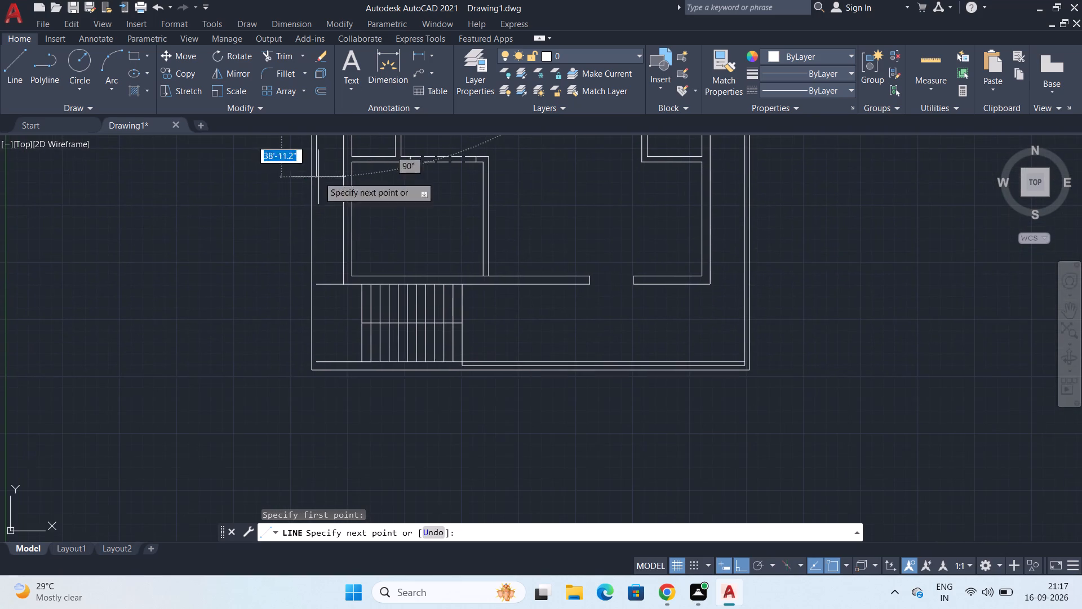
{"action": "scroll", "coordinate": [314, 357], "scroll_direction": "up", "scroll_amount": 3}
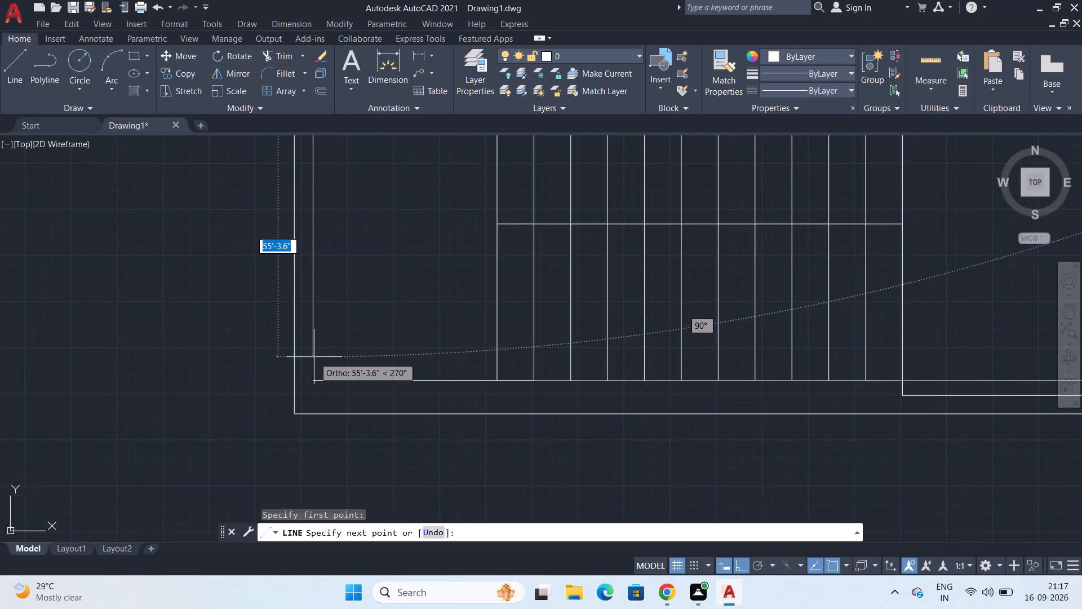
{"action": "scroll", "coordinate": [308, 355], "scroll_direction": "up", "scroll_amount": 2}
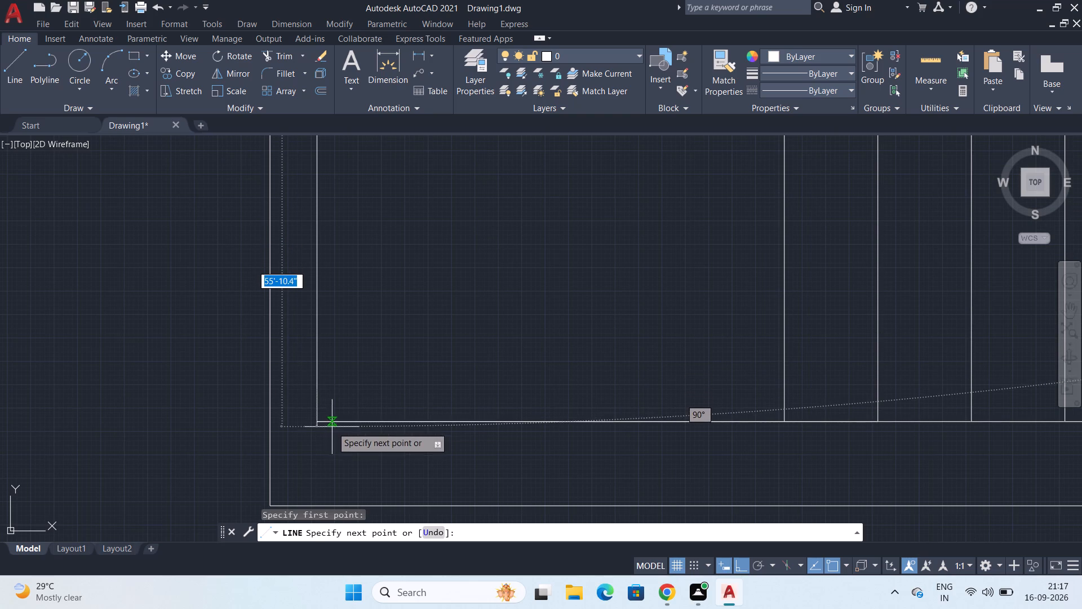
{"action": "left_click", "coordinate": [321, 423]}
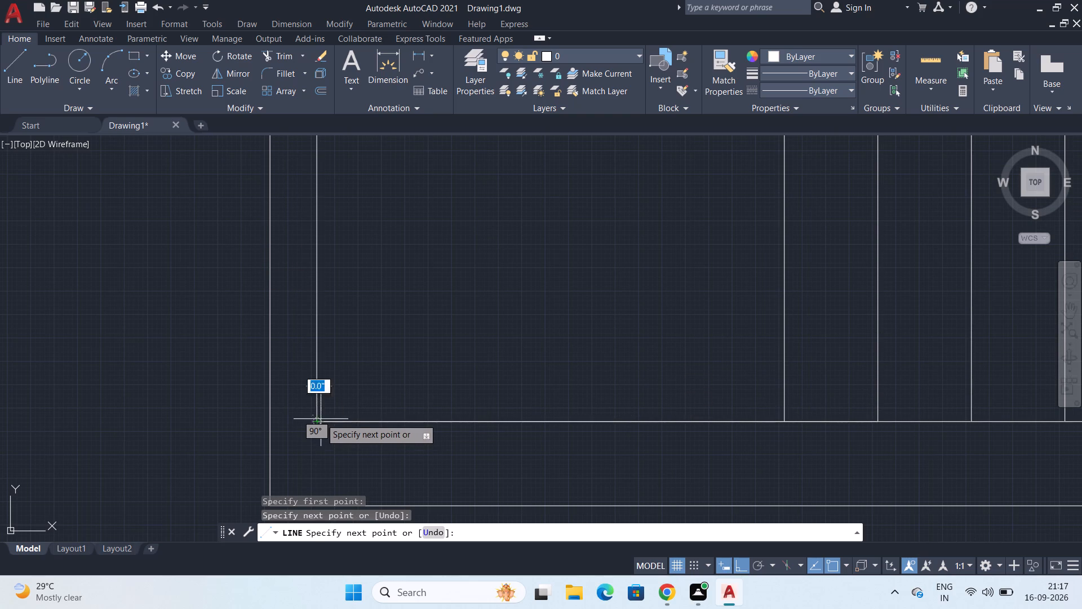
{"action": "key", "text": "Escape"}
Draw a 9" vertical line across the front room's front wall, just right of the stair's fifth tread line.
{"action": "scroll", "coordinate": [330, 397], "scroll_direction": "down", "scroll_amount": 2}
{"action": "scroll", "coordinate": [373, 341], "scroll_direction": "down", "scroll_amount": 2}
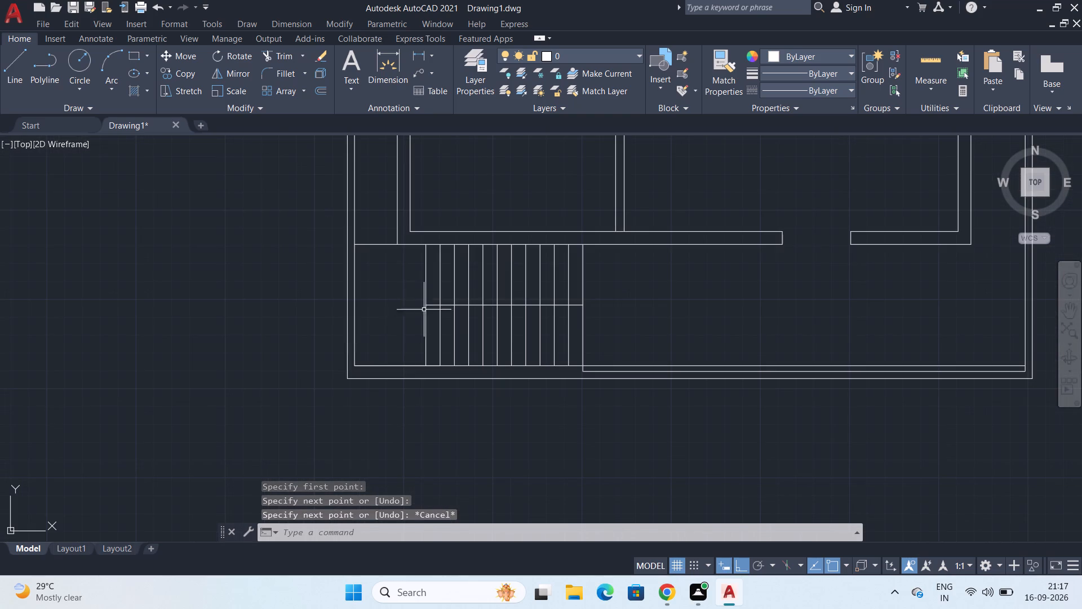
{"action": "scroll", "coordinate": [499, 279], "scroll_direction": "down", "scroll_amount": 1}
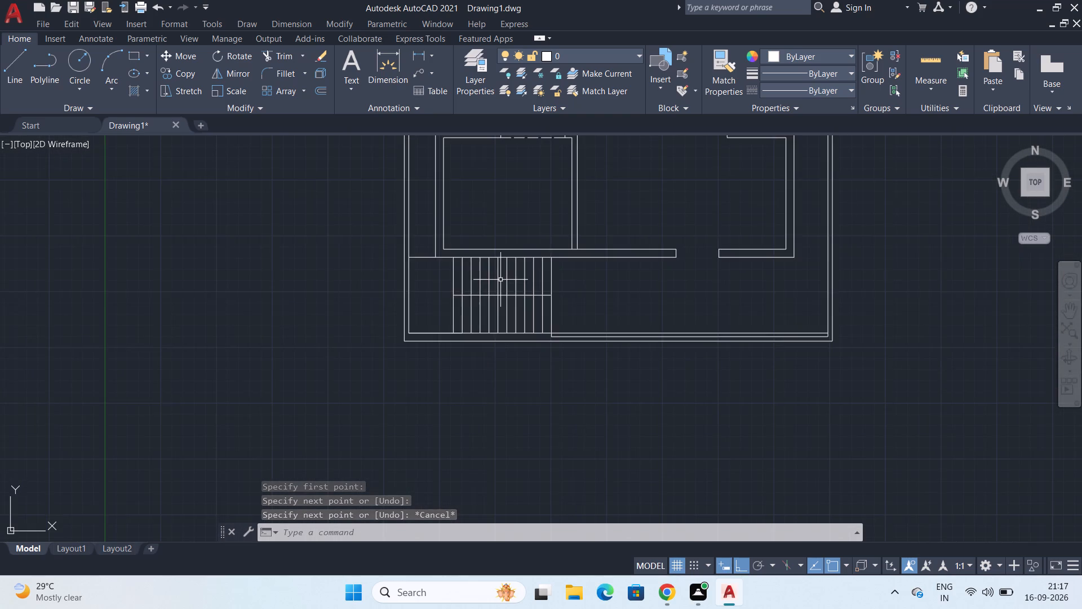
{"action": "scroll", "coordinate": [500, 280], "scroll_direction": "down", "scroll_amount": 1}
{"action": "middle_click_drag", "start_coordinate": [500, 280], "coordinate": [250, 465]}
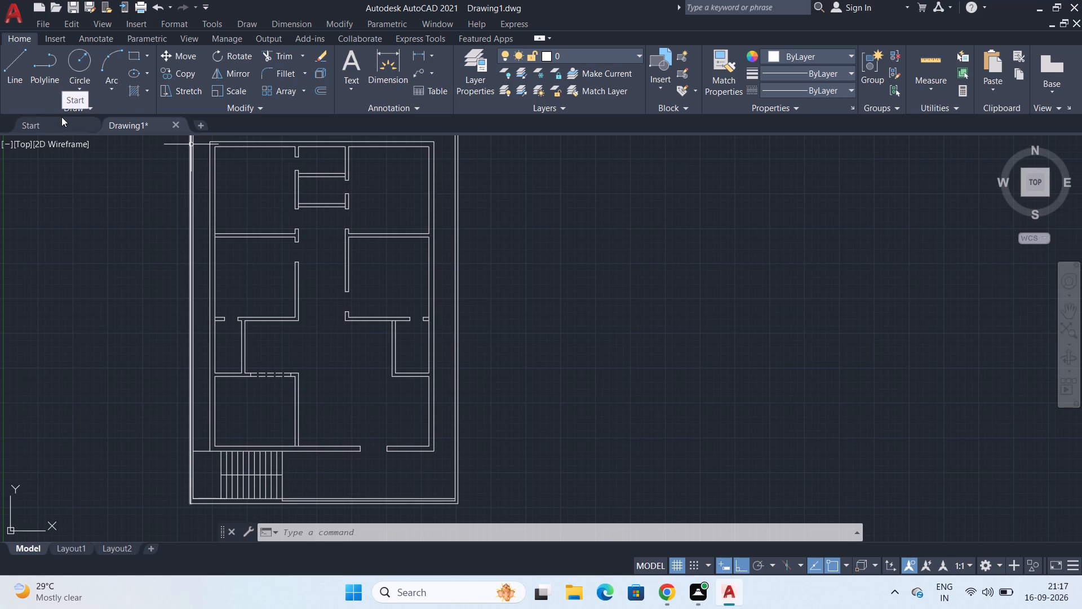
{"action": "left_click", "coordinate": [16, 63]}
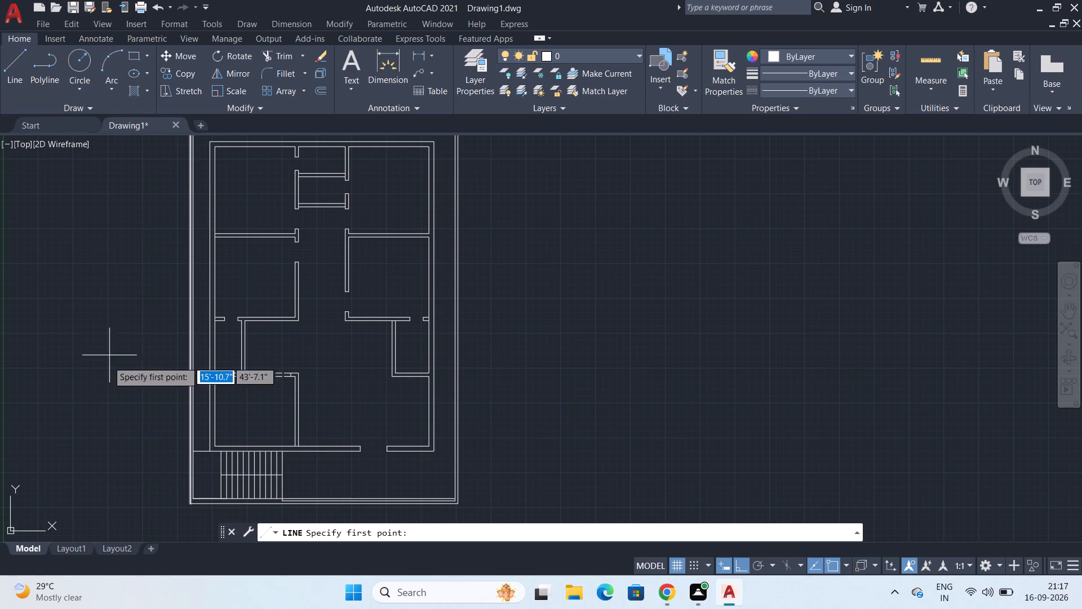
{"action": "middle_click_drag", "start_coordinate": [107, 370], "coordinate": [157, 196]}
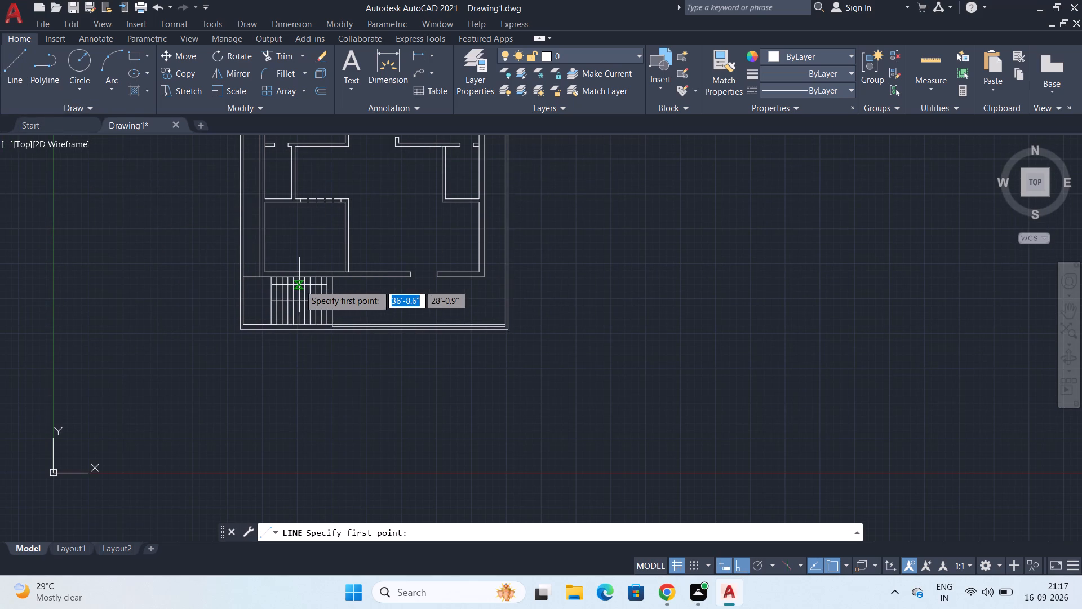
{"action": "scroll", "coordinate": [290, 287], "scroll_direction": "up", "scroll_amount": 1}
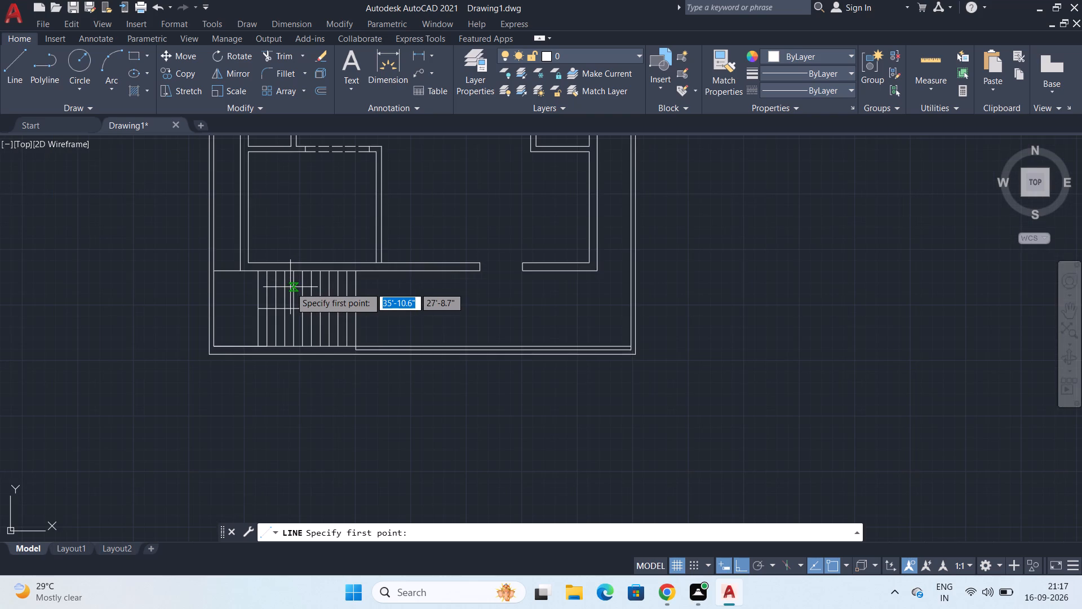
{"action": "middle_click_drag", "start_coordinate": [290, 287], "coordinate": [286, 346]}
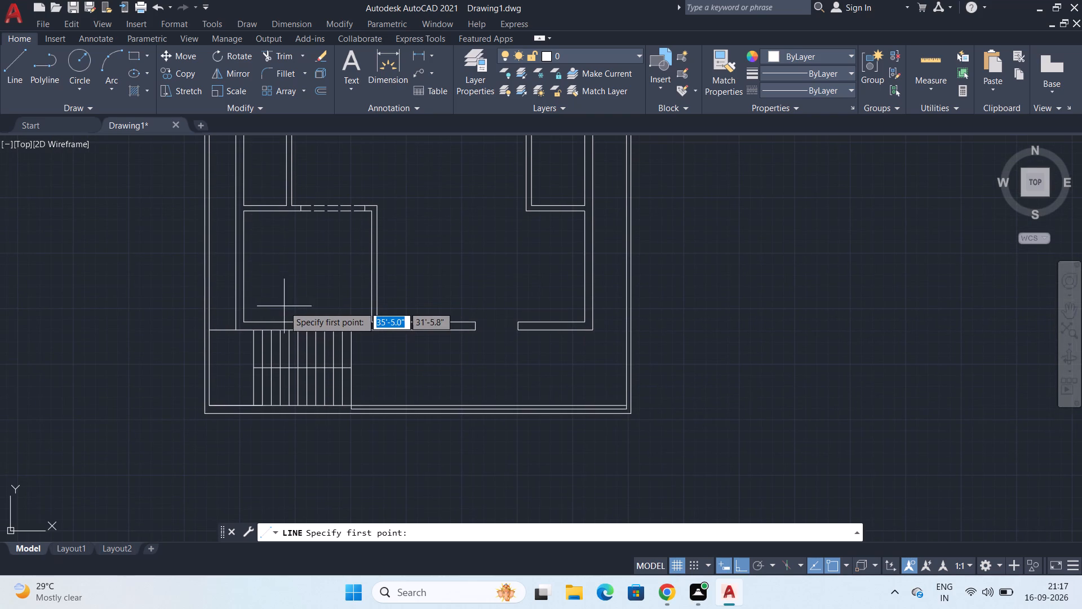
{"action": "scroll", "coordinate": [284, 306], "scroll_direction": "up", "scroll_amount": 1}
{"action": "middle_click_drag", "start_coordinate": [281, 335], "coordinate": [283, 321]}
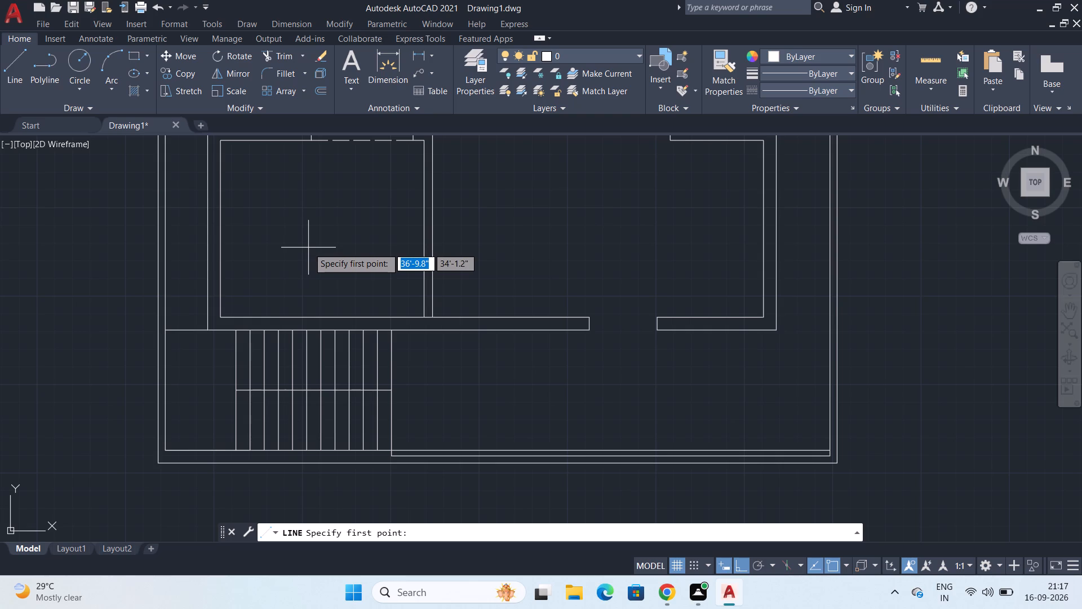
{"action": "scroll", "coordinate": [281, 326], "scroll_direction": "up", "scroll_amount": 1}
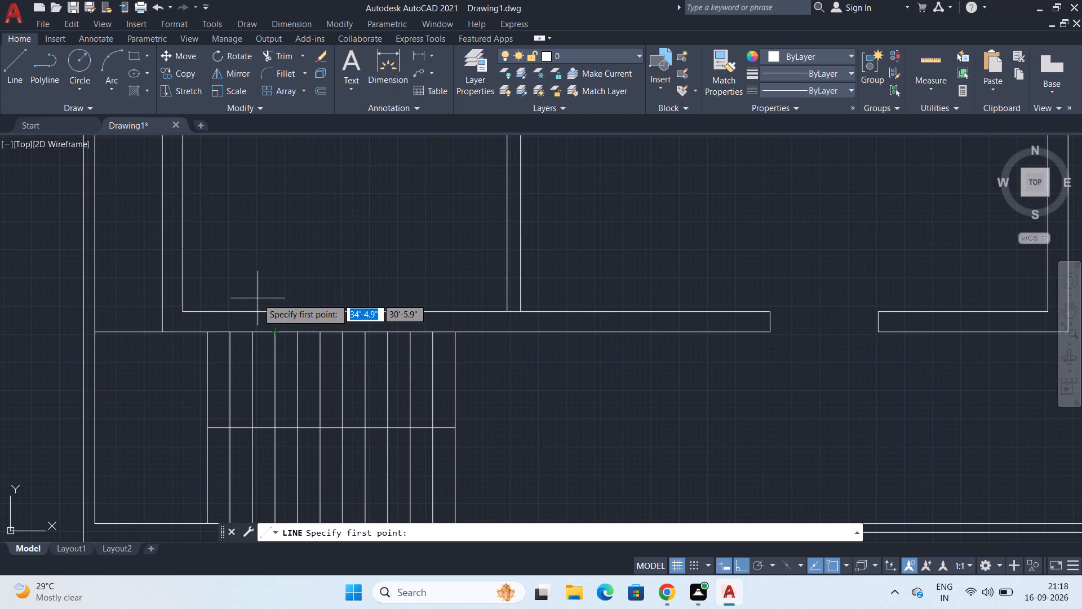
{"action": "key", "text": "alt+Tab"}
{"action": "key", "text": "alt+Tab"}
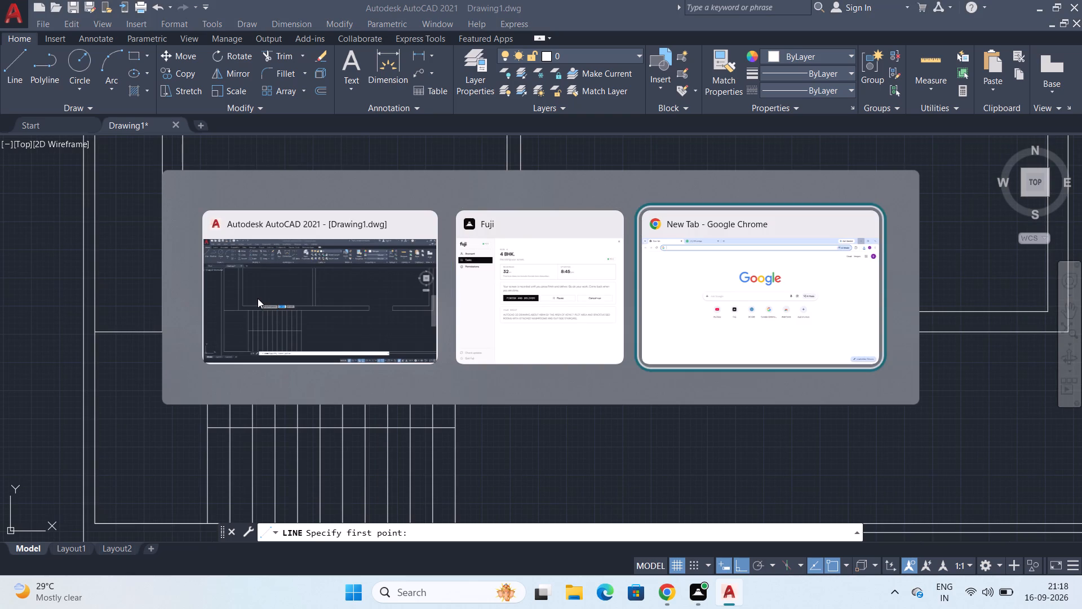
{"action": "key", "text": "alt+Tab"}
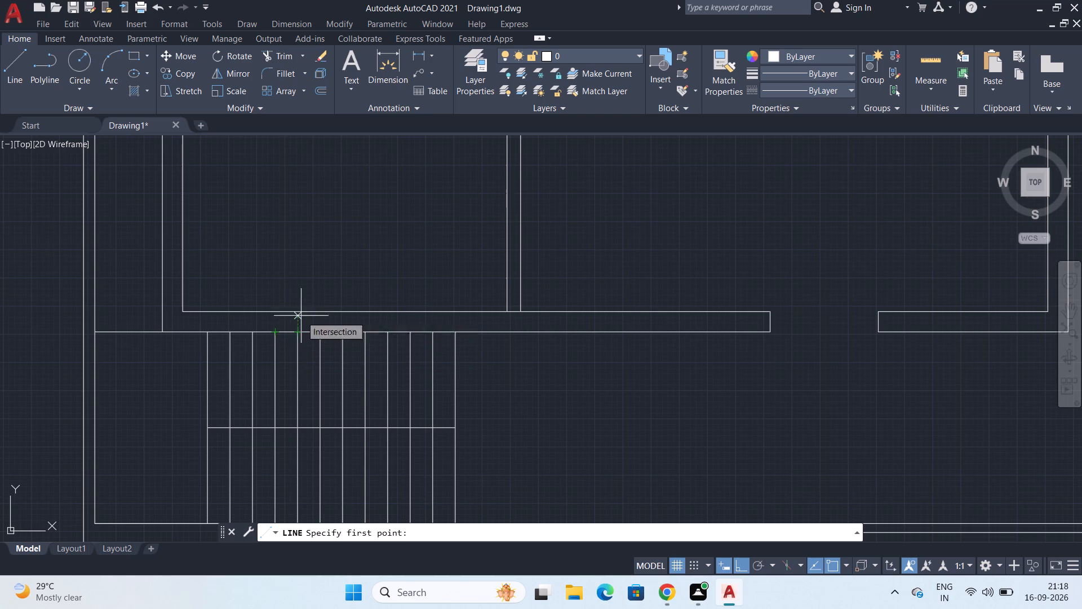
{"action": "middle_click_drag", "start_coordinate": [294, 316], "coordinate": [329, 303]}
{"action": "scroll", "coordinate": [314, 308], "scroll_direction": "up", "scroll_amount": 1}
{"action": "scroll", "coordinate": [314, 308], "scroll_direction": "down", "scroll_amount": 1}
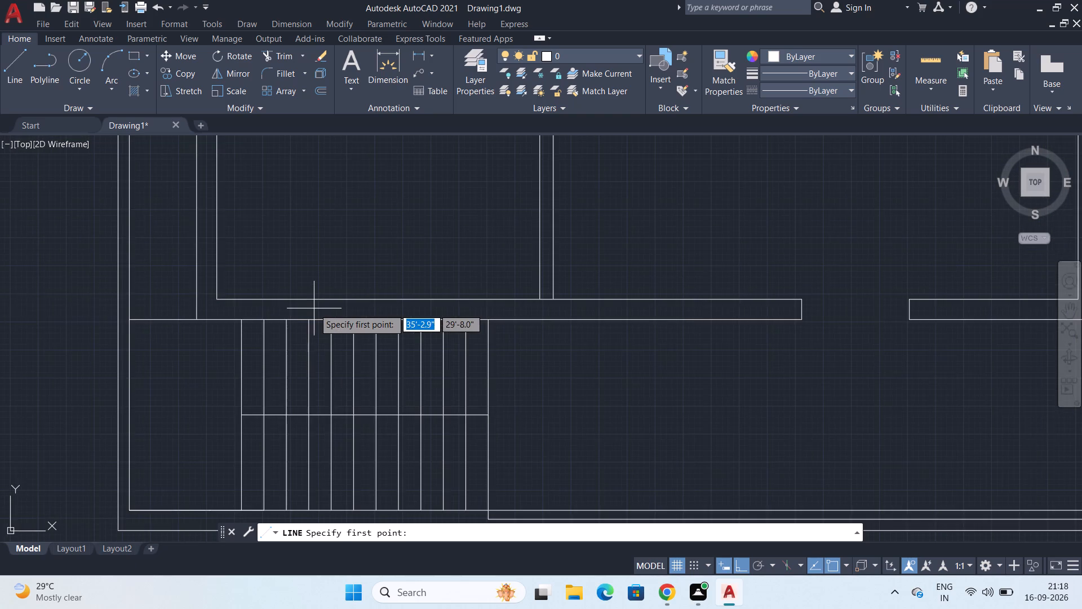
{"action": "scroll", "coordinate": [314, 308], "scroll_direction": "down", "scroll_amount": 1}
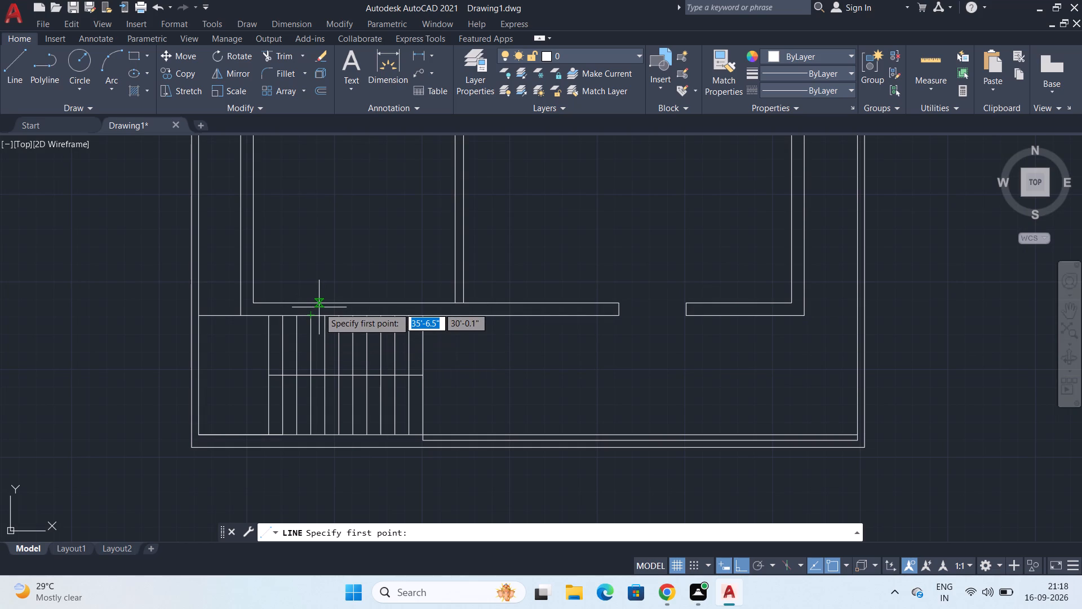
{"action": "scroll", "coordinate": [319, 307], "scroll_direction": "up", "scroll_amount": 1}
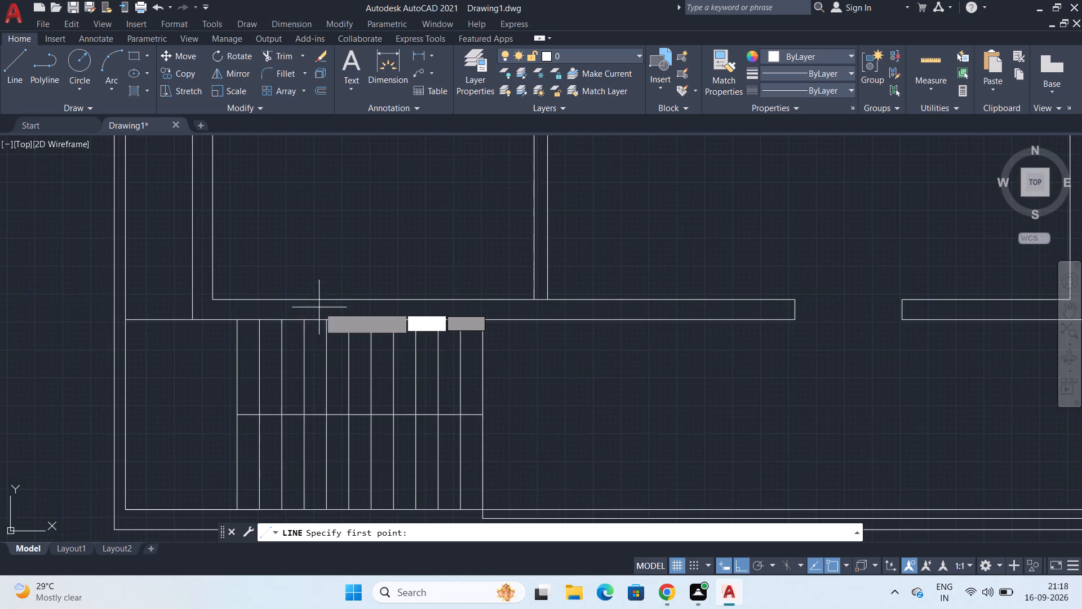
{"action": "scroll", "coordinate": [319, 307], "scroll_direction": "up", "scroll_amount": 1}
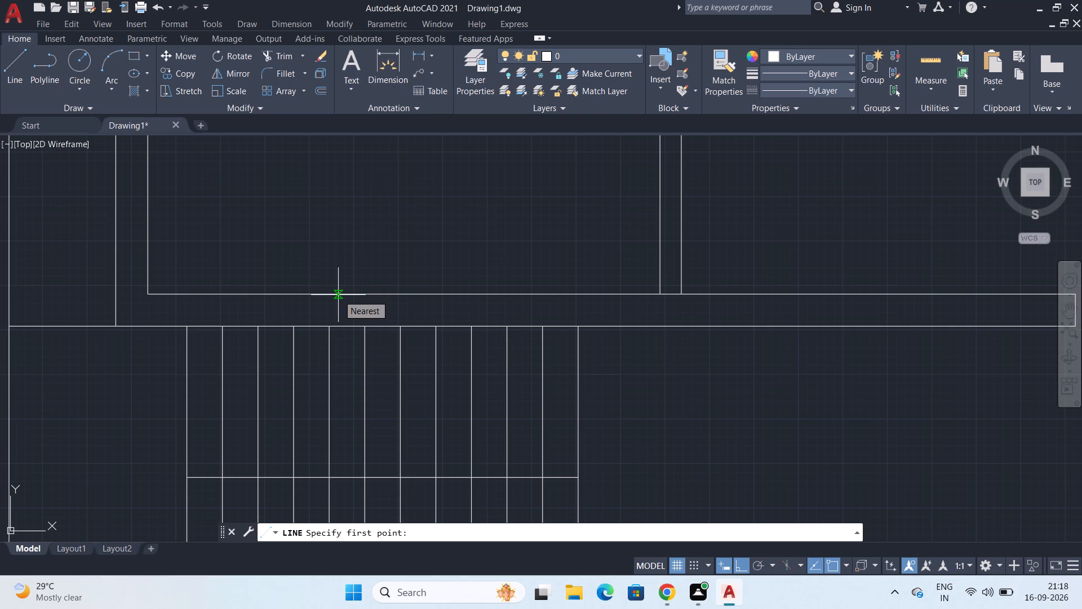
{"action": "left_click", "coordinate": [338, 295]}
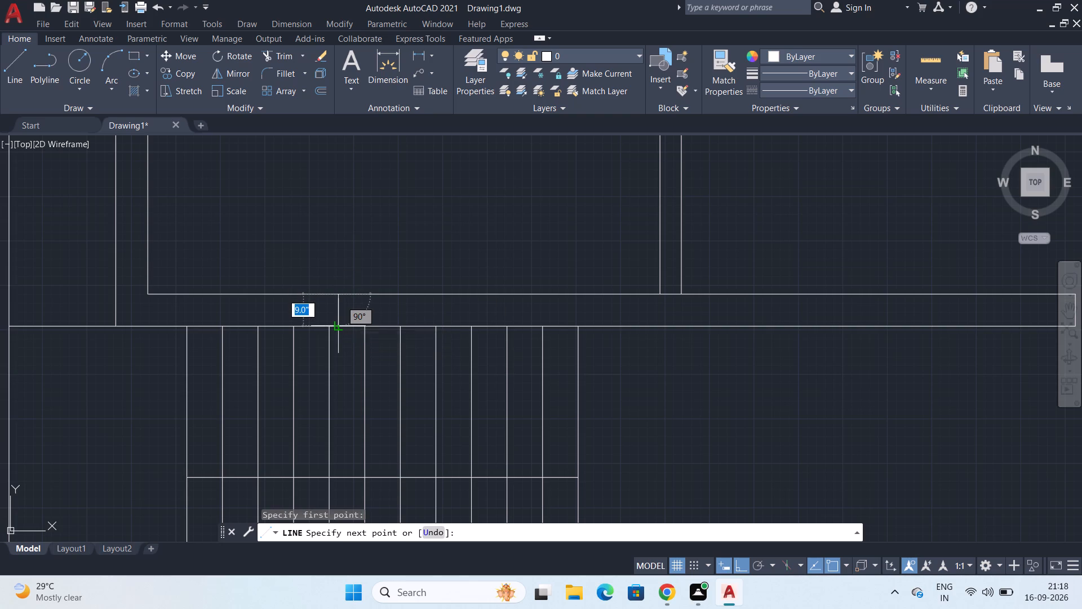
{"action": "left_click", "coordinate": [342, 321]}
{"action": "key", "text": "Escape"}
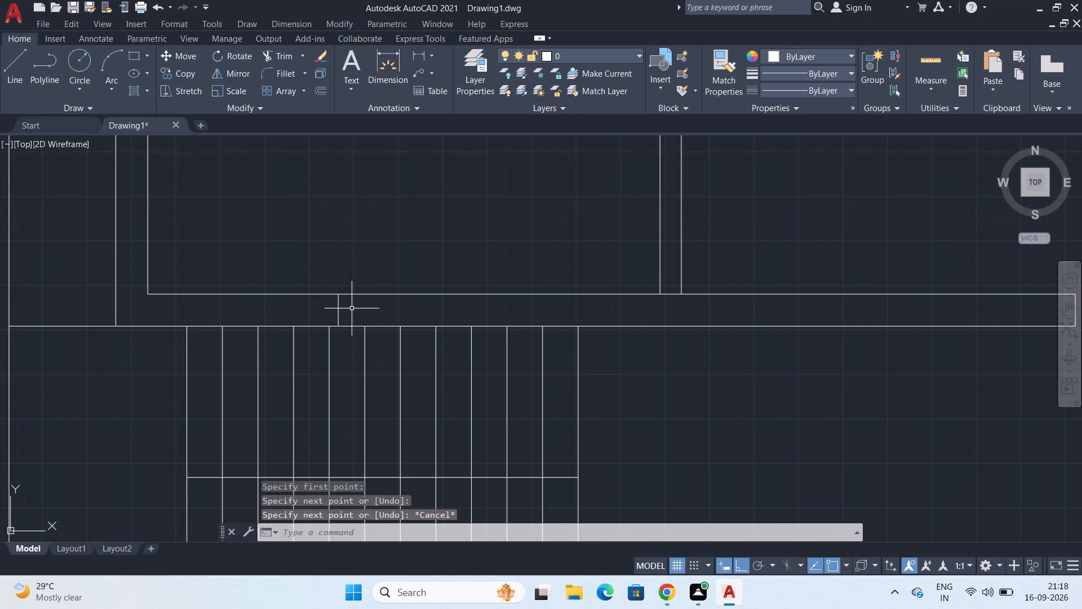
Offset the short line across the front wall 3' to the right to mark the window's other side.
{"action": "type", "text": "OFF"}
{"action": "key", "text": "Return"}
{"action": "key", "text": "3"}
{"action": "key", "text": "apostrophe"}
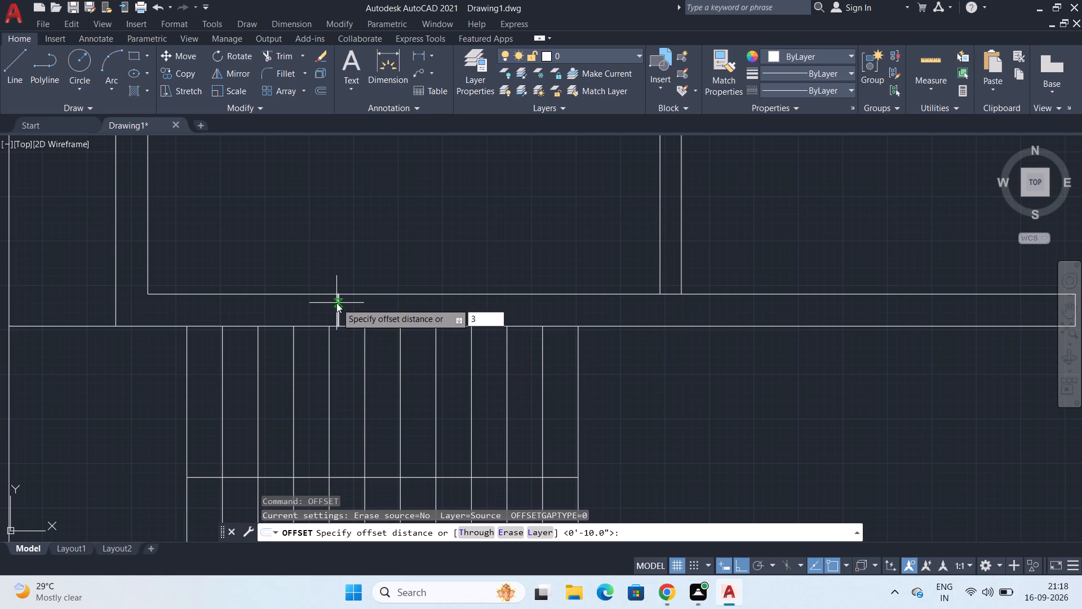
{"action": "key", "text": "Return"}
{"action": "left_click", "coordinate": [337, 308]}
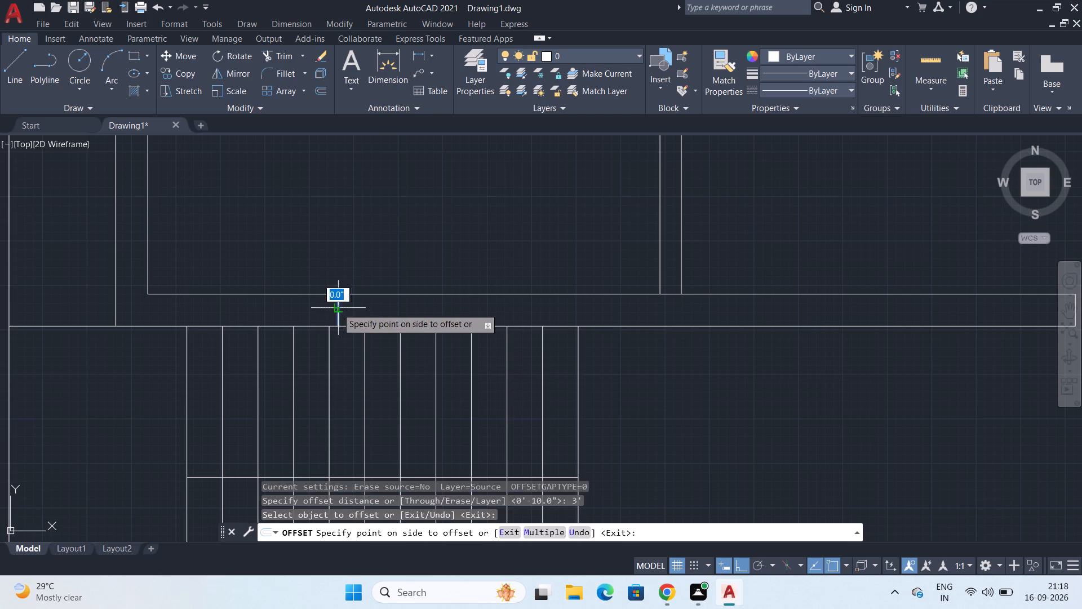
{"action": "left_click", "coordinate": [492, 312]}
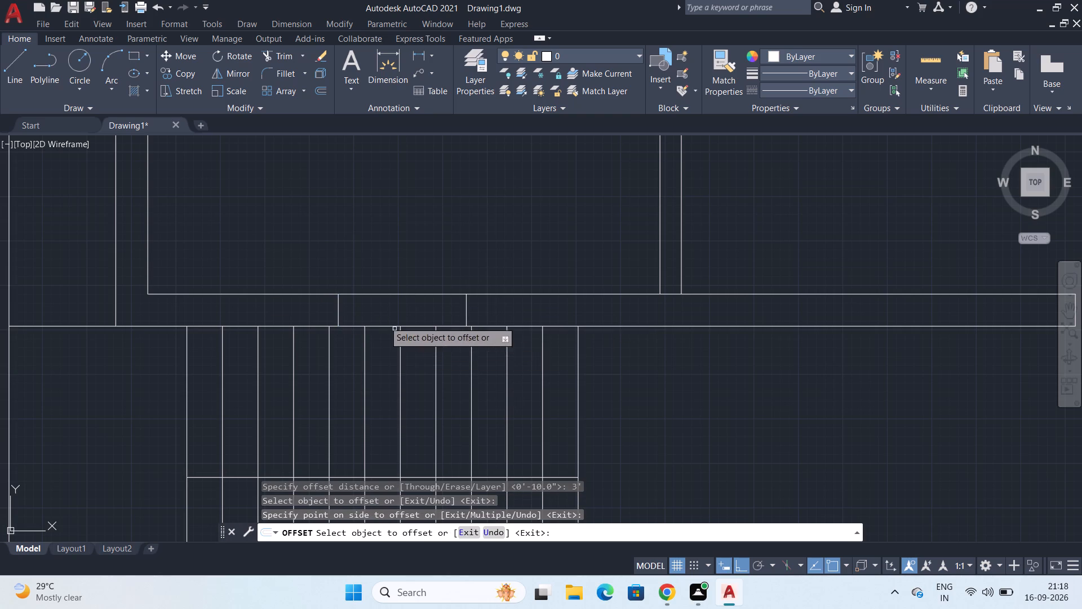
{"action": "key", "text": "space"}
Draw a 3' horizontal line joining the midpoints of the two window side lines in the front wall.
{"action": "left_click", "coordinate": [20, 60]}
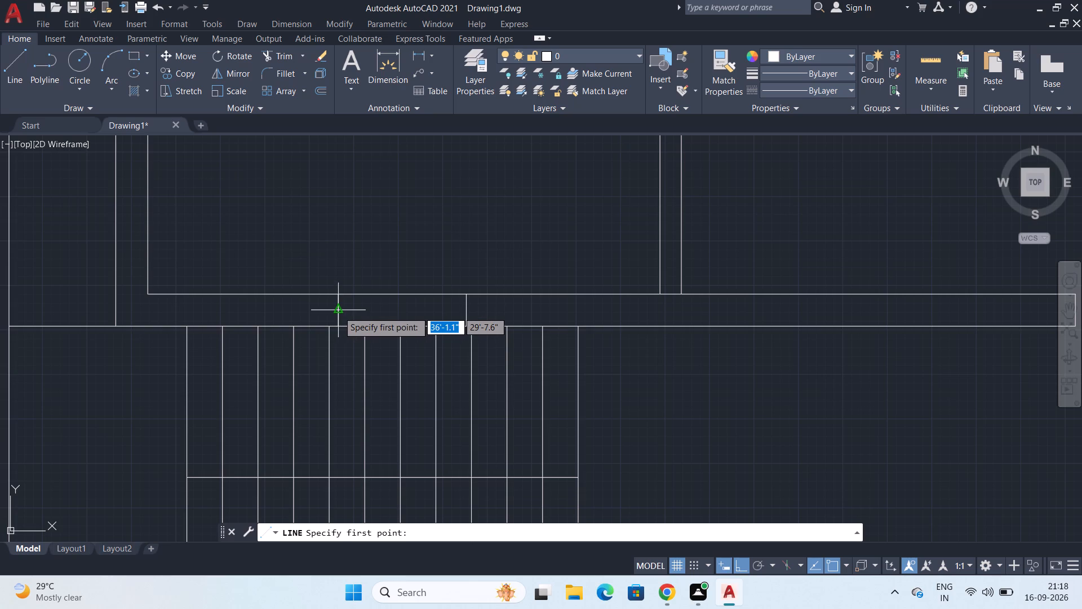
{"action": "left_click", "coordinate": [339, 311]}
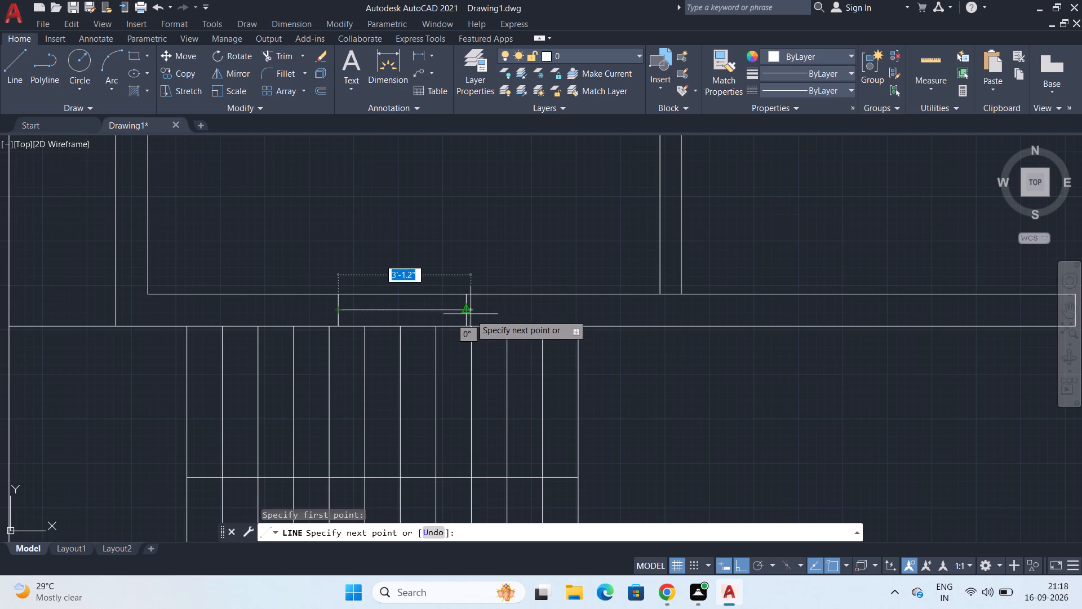
{"action": "left_click", "coordinate": [467, 314]}
{"action": "key", "text": "Escape"}
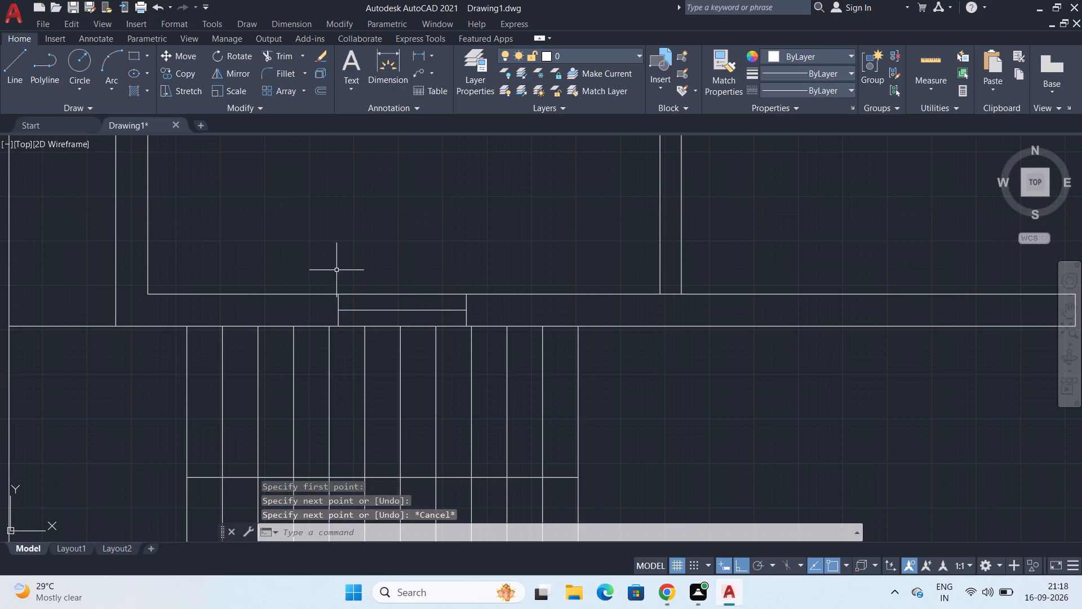
Copy the three-line window symbol horizontally from the front wall to the empty space outside the left boundary.
{"action": "left_click", "coordinate": [328, 283]}
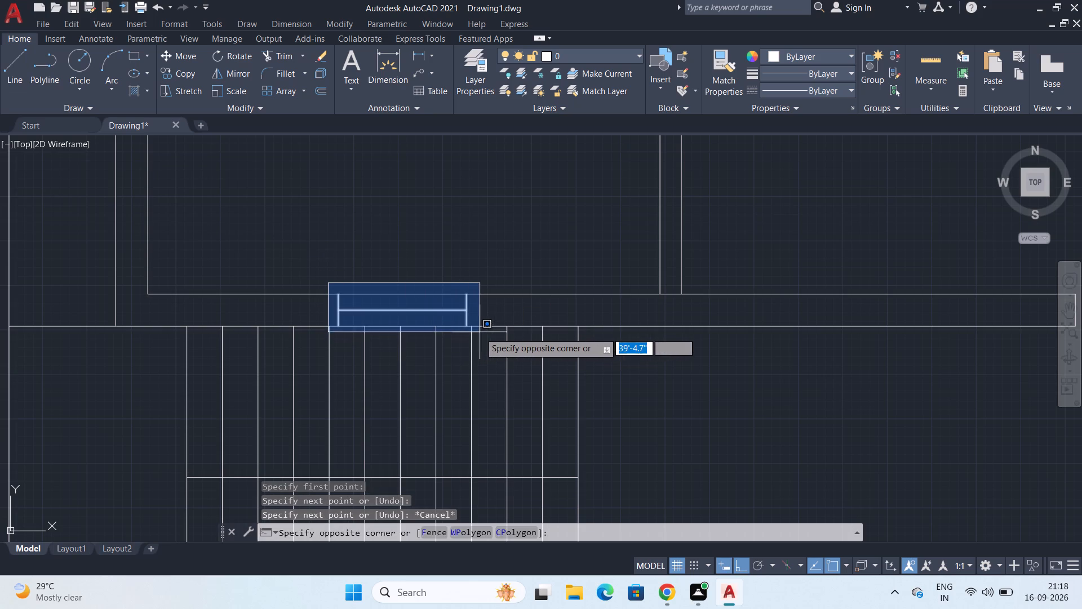
{"action": "left_click", "coordinate": [480, 332]}
{"action": "key", "text": "c"}
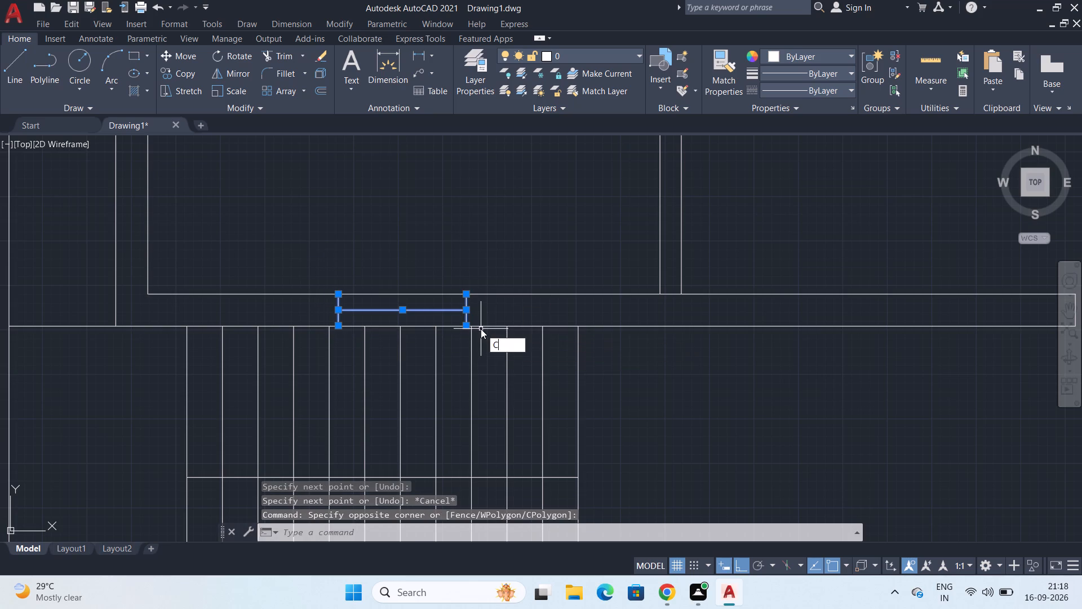
{"action": "key", "text": "o"}
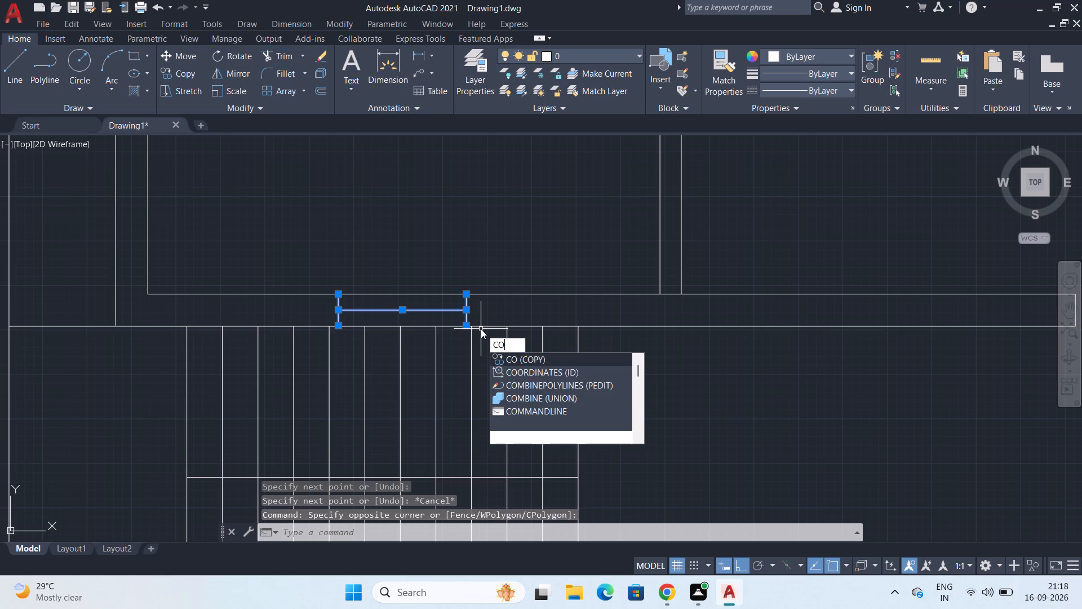
{"action": "key", "text": "Return"}
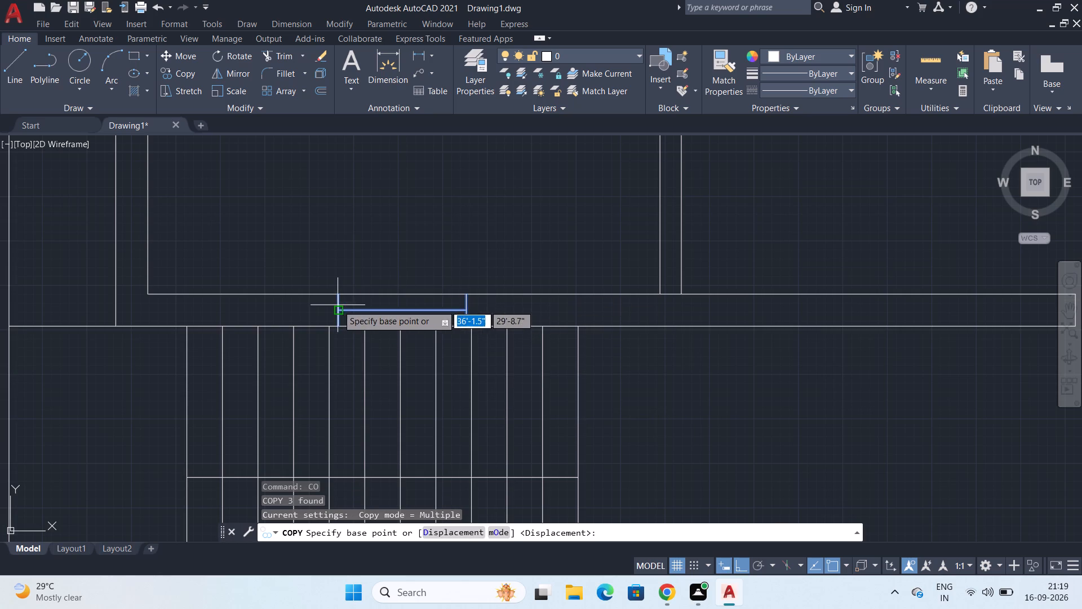
{"action": "left_click", "coordinate": [340, 294]}
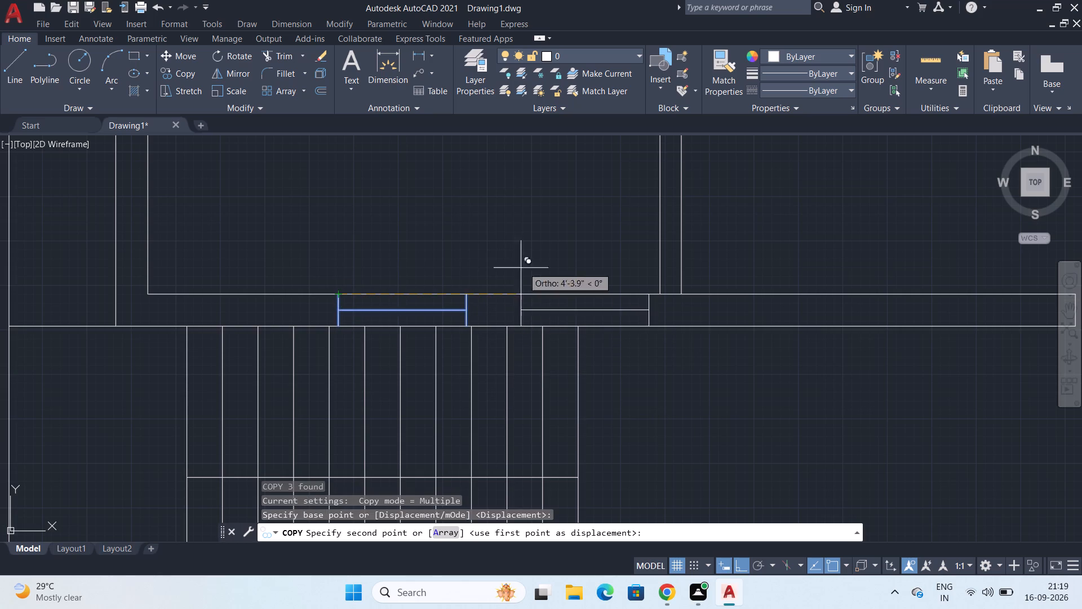
{"action": "scroll", "coordinate": [614, 252], "scroll_direction": "down", "scroll_amount": 3}
{"action": "middle_click_drag", "start_coordinate": [636, 247], "coordinate": [569, 284]}
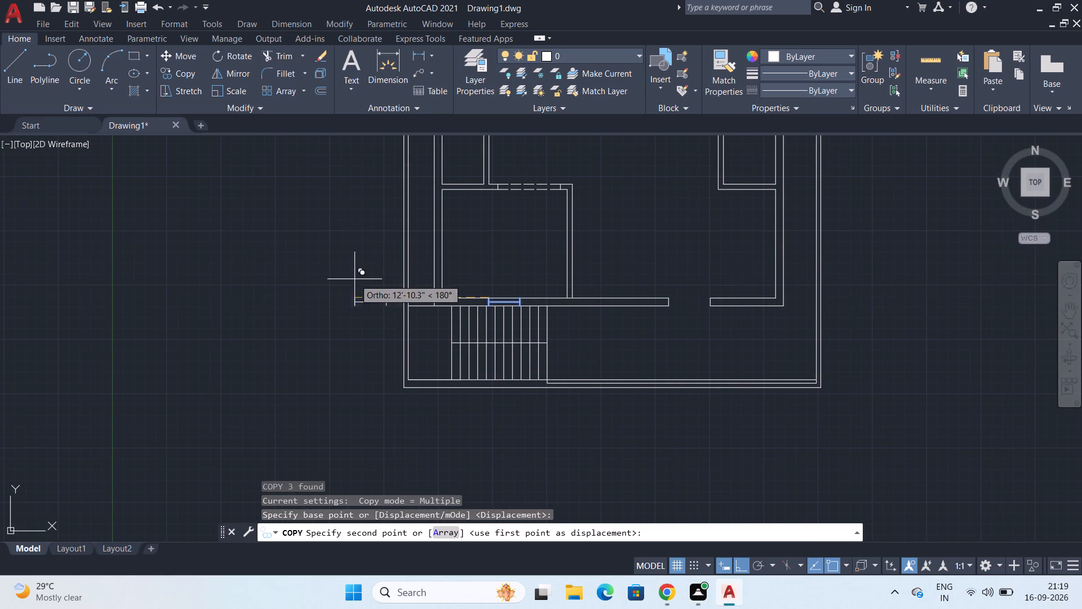
{"action": "left_click", "coordinate": [326, 287]}
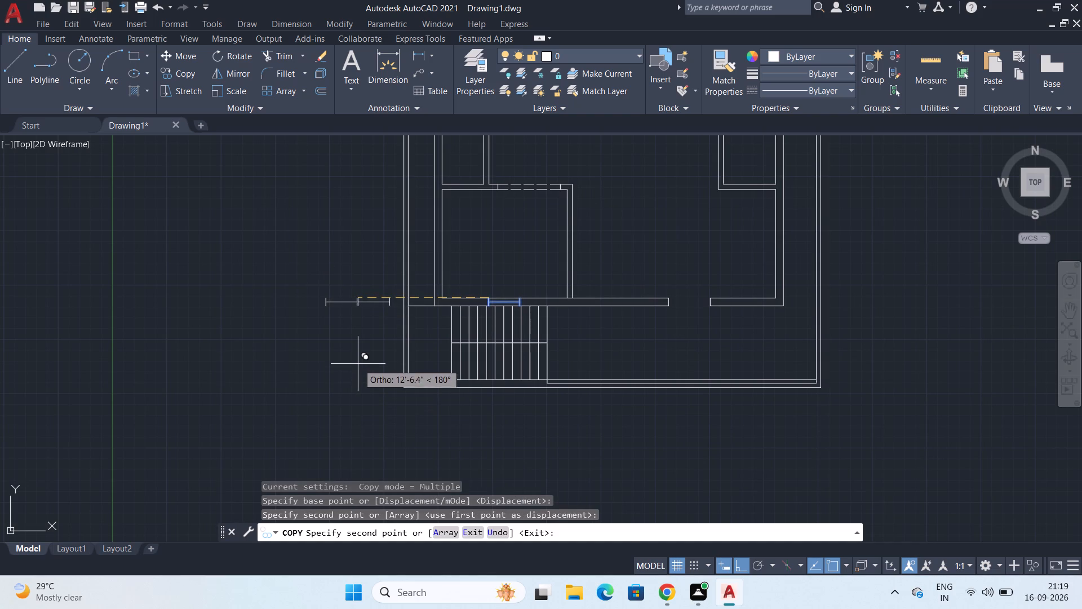
{"action": "key", "text": "Escape"}
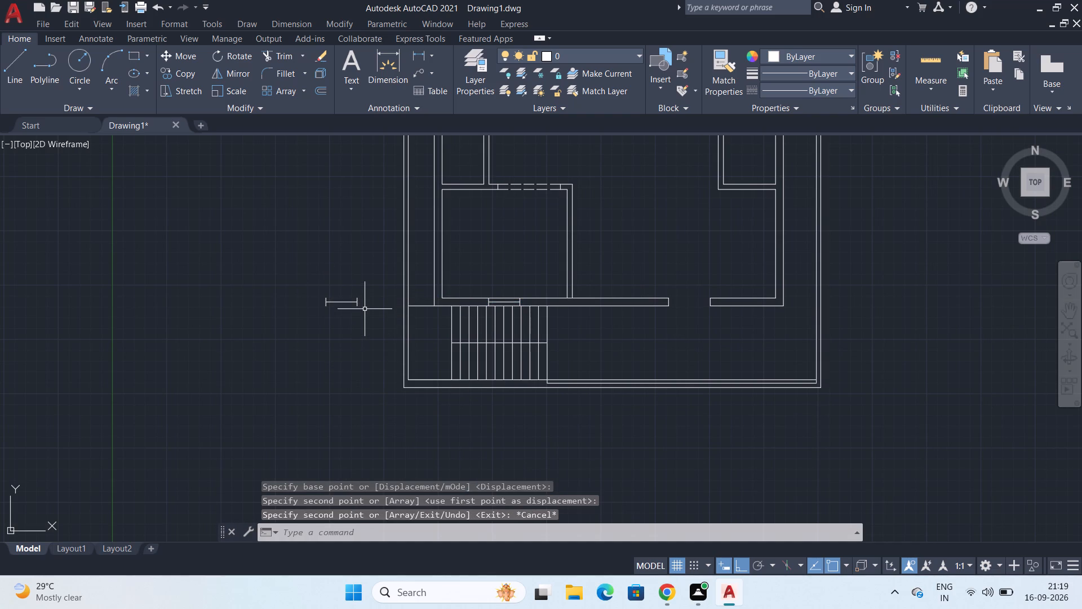
Copy the spare window symbol from outside the left boundary into the rear wall of the rear-left room.
{"action": "left_click", "coordinate": [305, 281]}
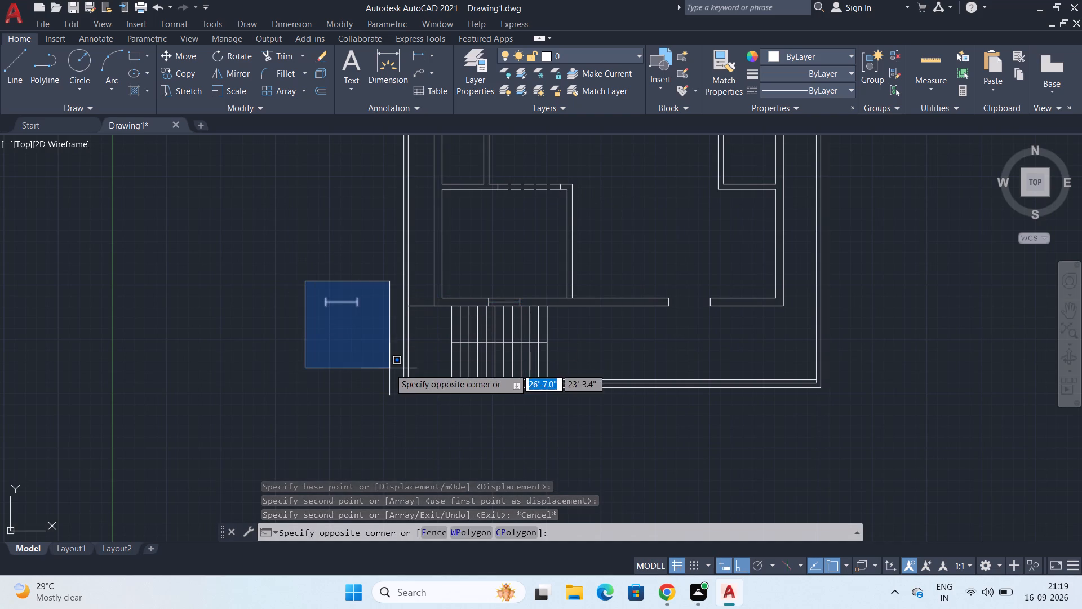
{"action": "left_click", "coordinate": [389, 354]}
{"action": "type", "text": "CO"}
{"action": "key", "text": "Return"}
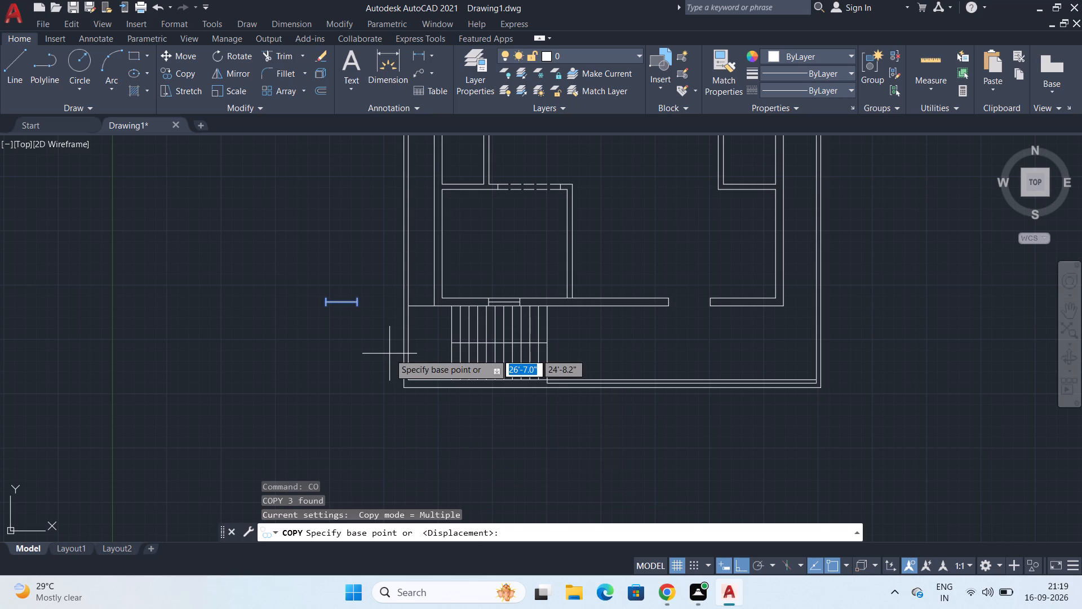
{"action": "left_click", "coordinate": [325, 304]}
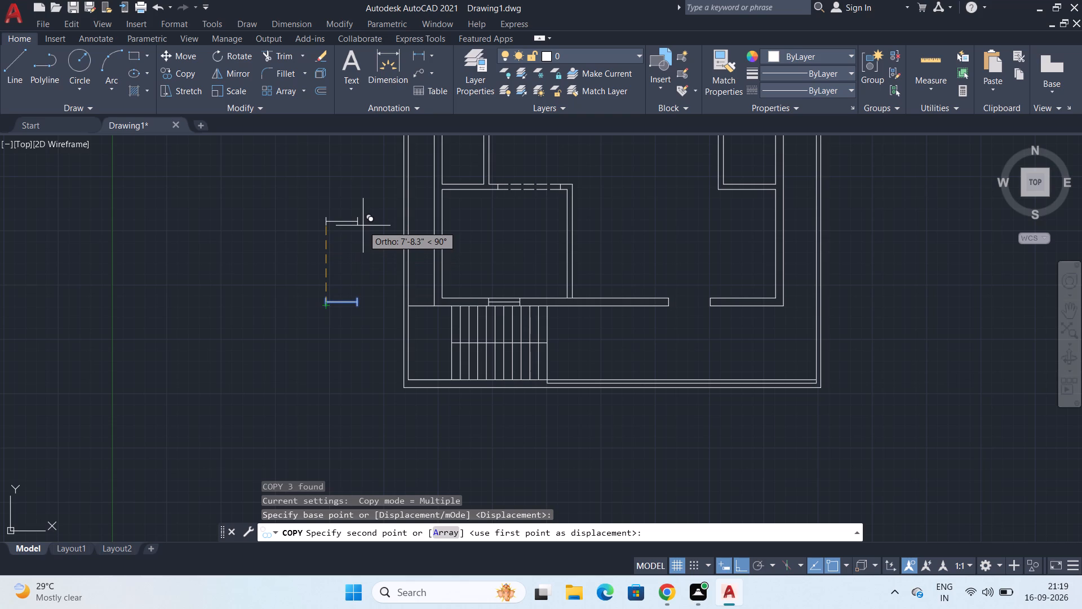
{"action": "key", "text": "F8"}
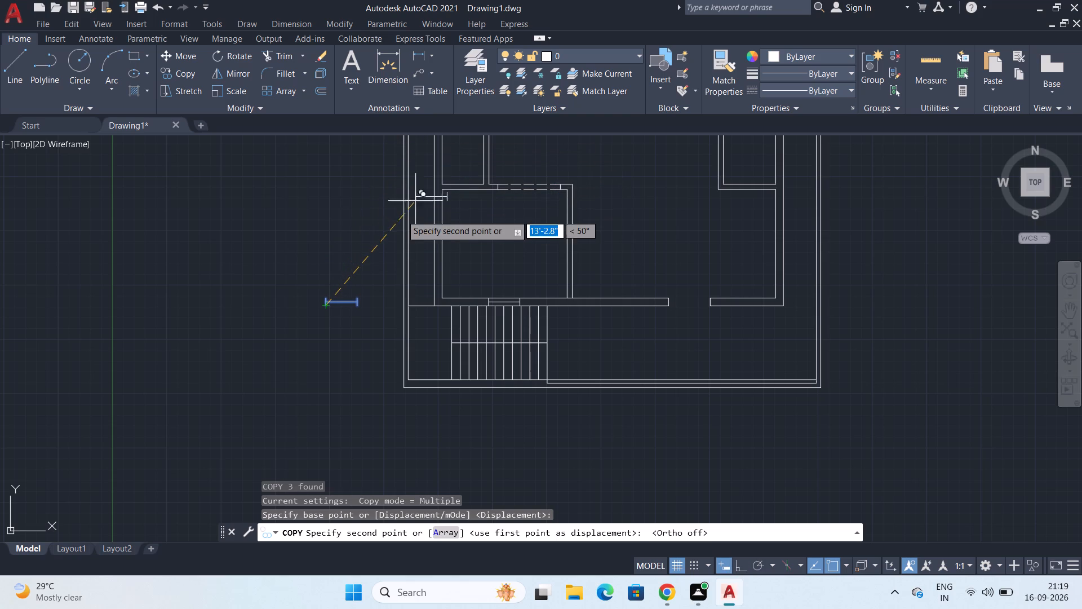
{"action": "middle_click_drag", "start_coordinate": [398, 218], "coordinate": [330, 412]}
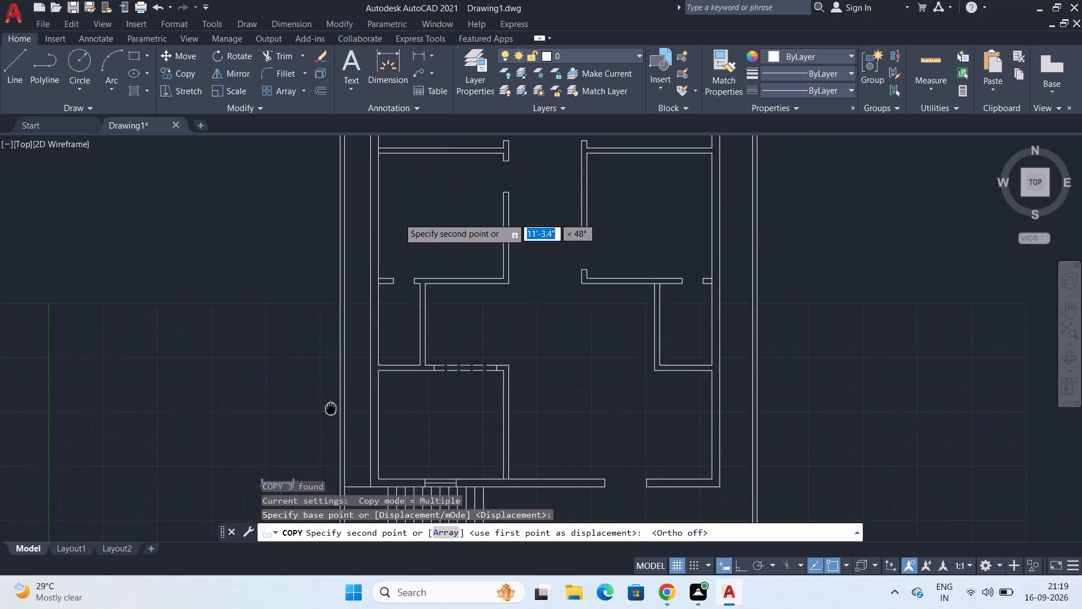
{"action": "middle_click_drag", "start_coordinate": [330, 412], "coordinate": [322, 427]}
{"action": "middle_click_drag", "start_coordinate": [408, 256], "coordinate": [384, 452]}
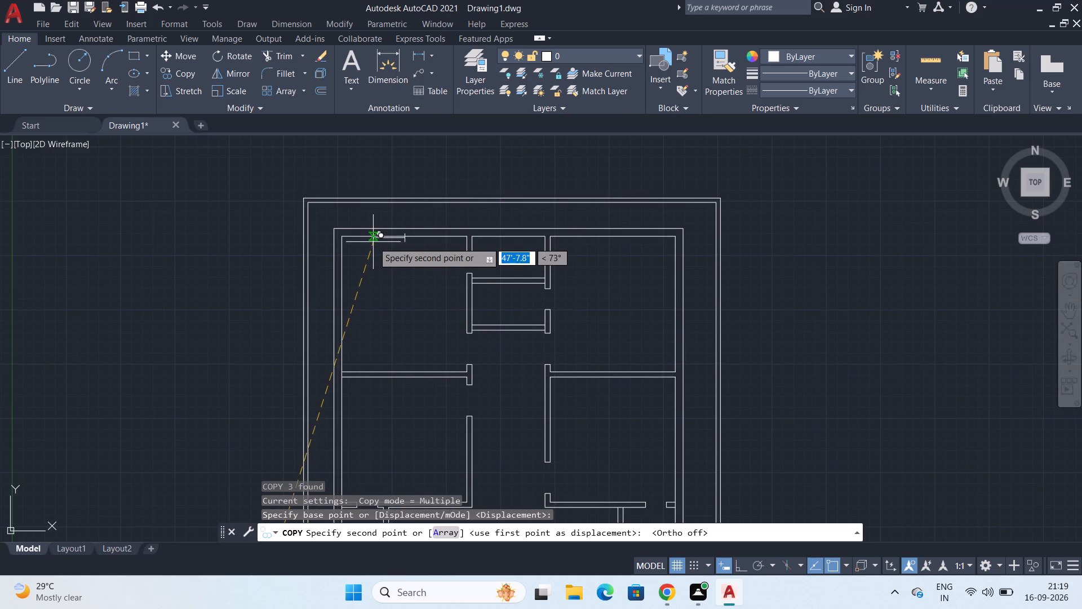
{"action": "scroll", "coordinate": [373, 242], "scroll_direction": "up", "scroll_amount": 3}
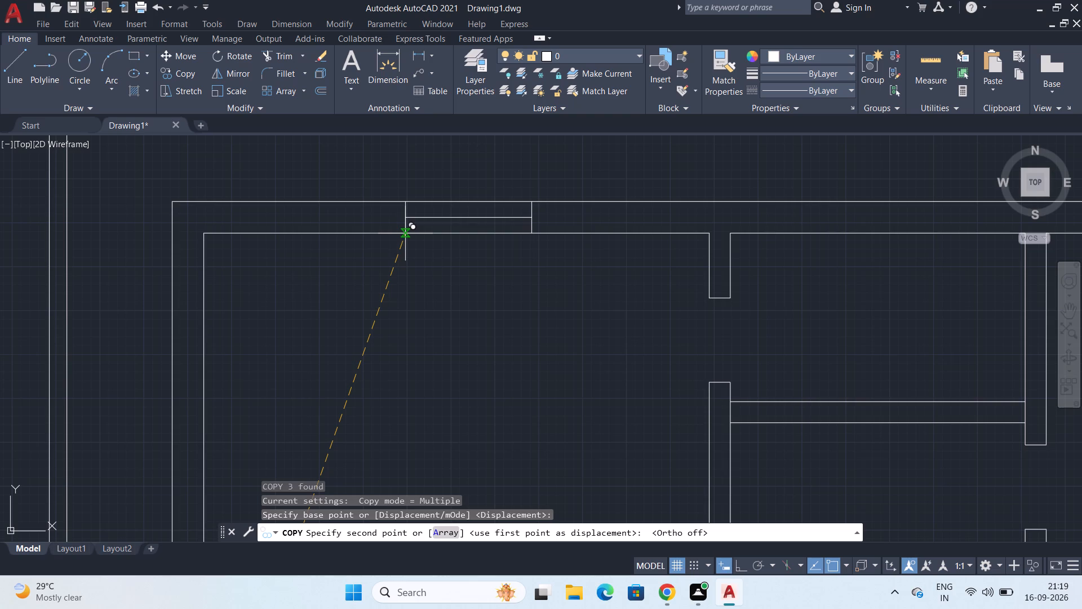
{"action": "left_click", "coordinate": [405, 233]}
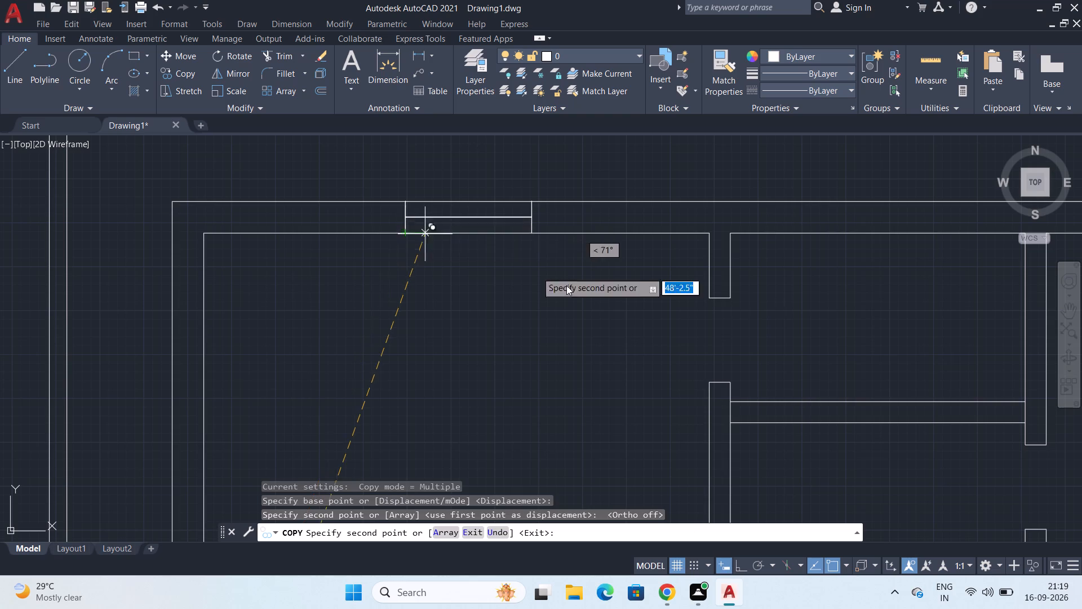
Place another copy of the window symbol in the rear wall of the rear-right room and end the copying.
{"action": "scroll", "coordinate": [571, 287], "scroll_direction": "down", "scroll_amount": 2}
{"action": "middle_click_drag", "start_coordinate": [572, 289], "coordinate": [112, 244]}
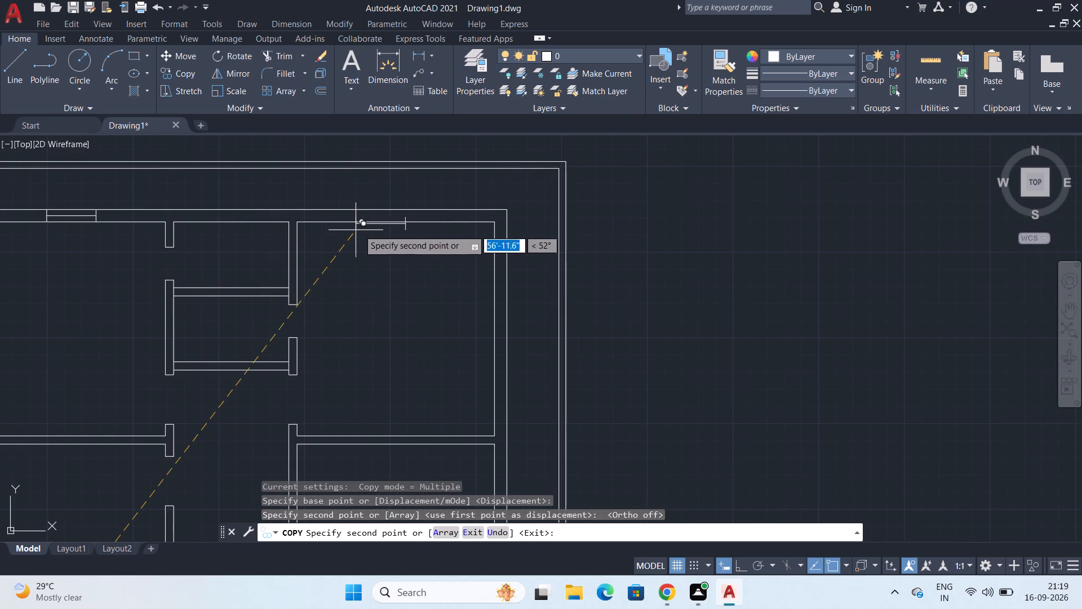
{"action": "middle_click_drag", "start_coordinate": [369, 221], "coordinate": [410, 226]}
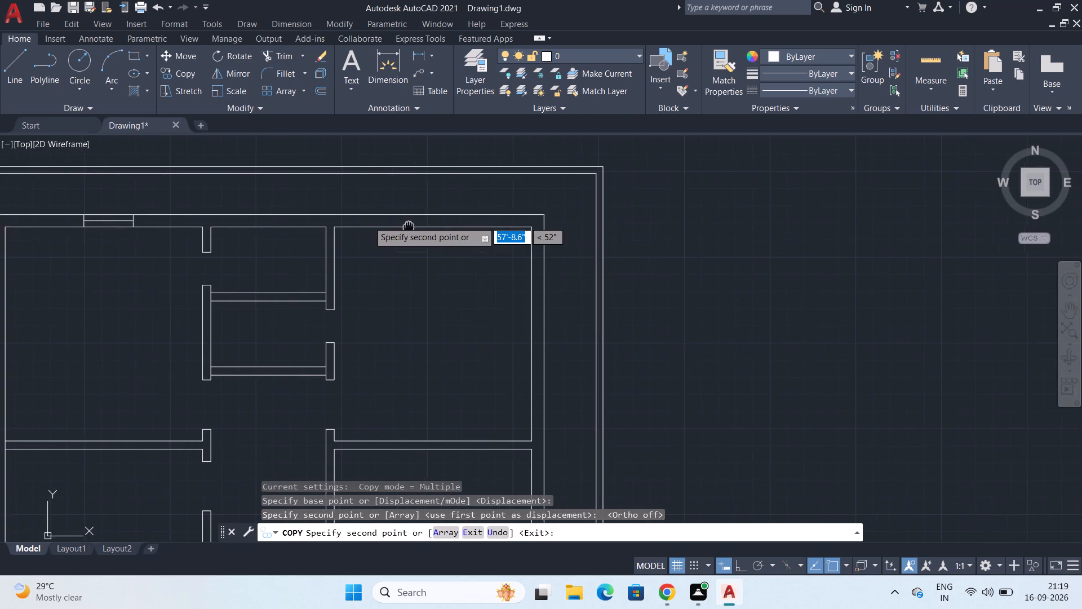
{"action": "middle_click_drag", "start_coordinate": [410, 226], "coordinate": [413, 226]}
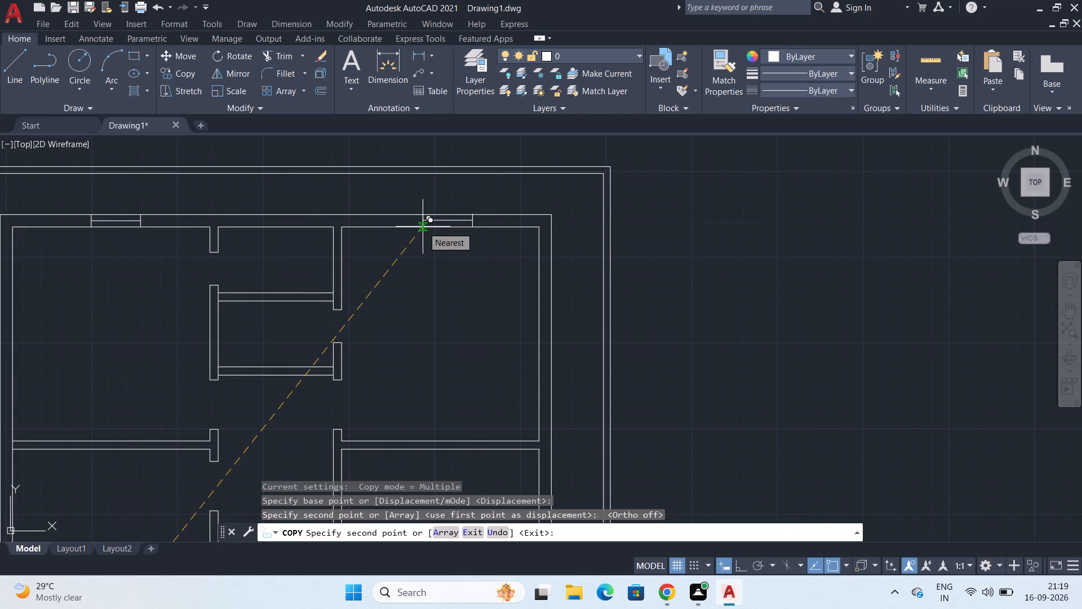
{"action": "left_click", "coordinate": [423, 227]}
{"action": "scroll", "coordinate": [465, 337], "scroll_direction": "down", "scroll_amount": 1}
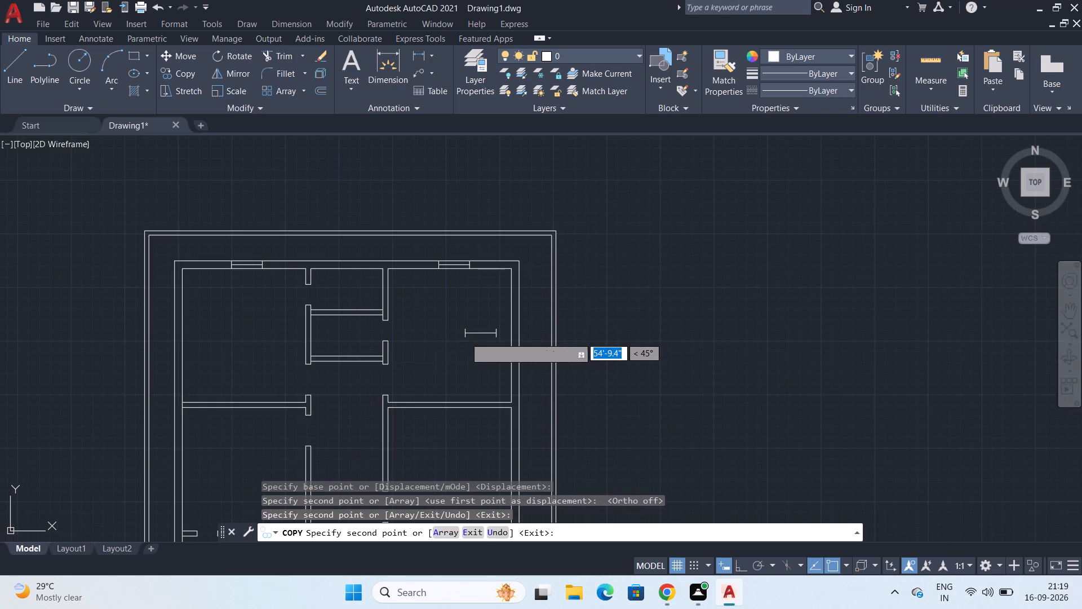
{"action": "middle_click_drag", "start_coordinate": [466, 337], "coordinate": [465, 228]}
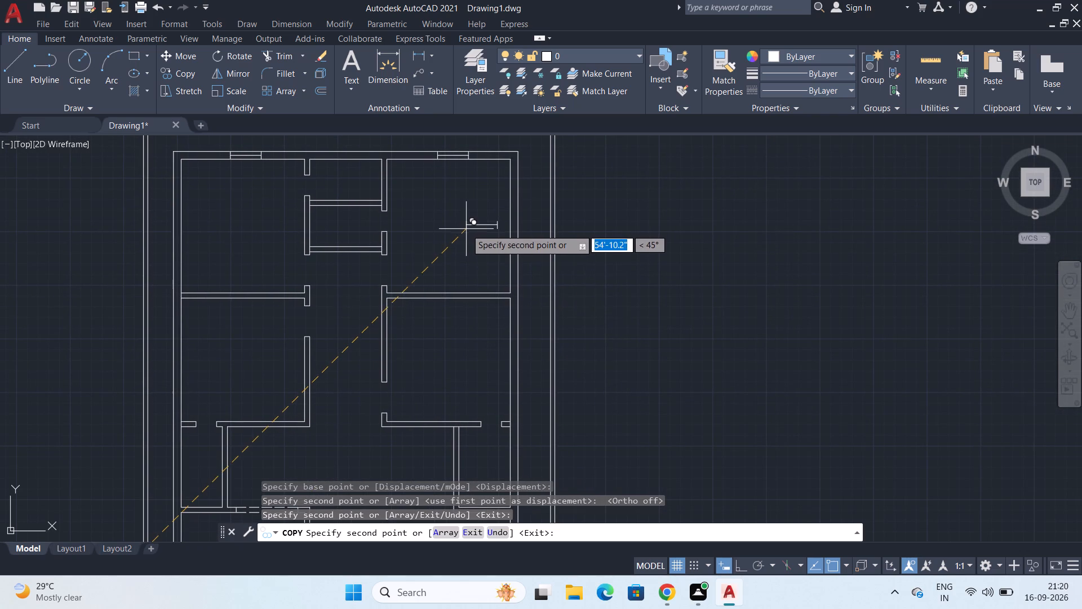
{"action": "middle_click_drag", "start_coordinate": [419, 360], "coordinate": [471, 214]}
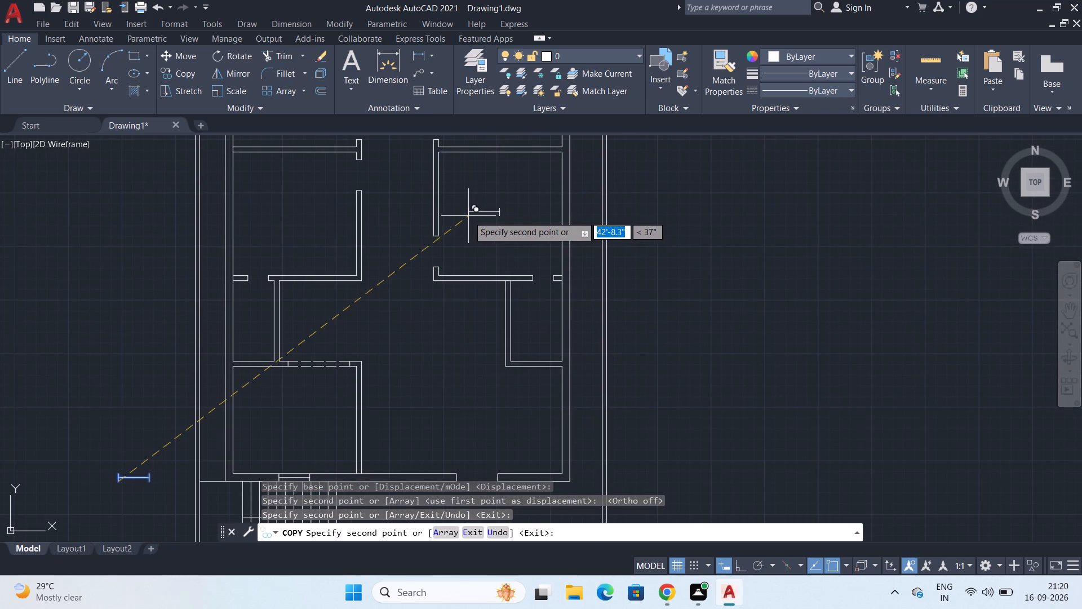
{"action": "scroll", "coordinate": [468, 216], "scroll_direction": "down", "scroll_amount": 1}
{"action": "scroll", "coordinate": [414, 271], "scroll_direction": "down", "scroll_amount": 1}
{"action": "middle_click_drag", "start_coordinate": [411, 273], "coordinate": [415, 319]}
{"action": "key", "text": "Escape"}
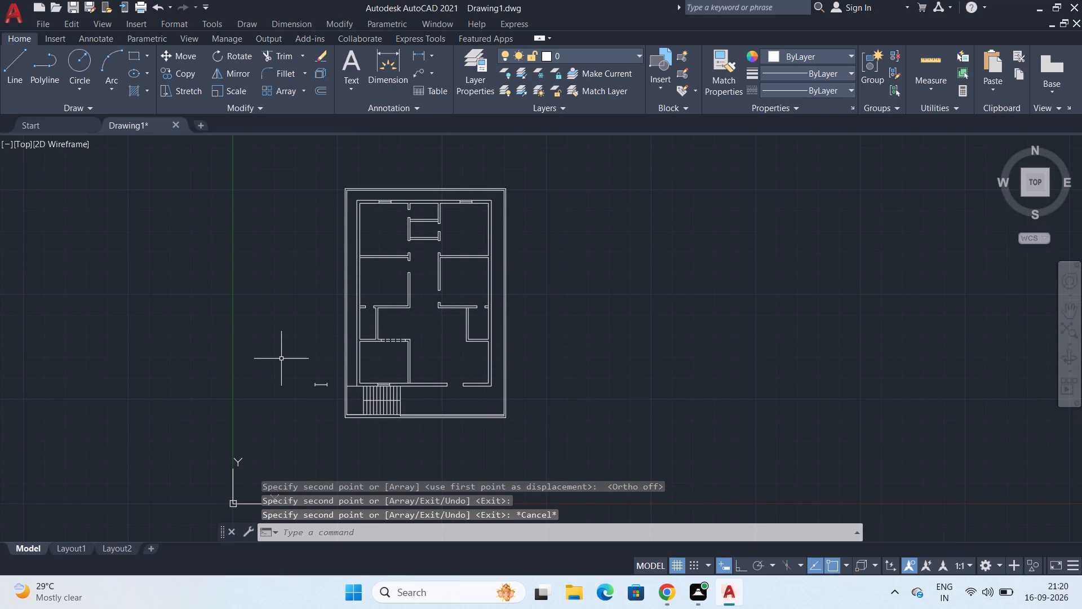
Rotate the spare window symbol outside the left boundary 90° about its lower-left end so it stands vertical.
{"action": "scroll", "coordinate": [288, 370], "scroll_direction": "up", "scroll_amount": 2}
{"action": "left_click", "coordinate": [316, 379]}
{"action": "left_click", "coordinate": [409, 434]}
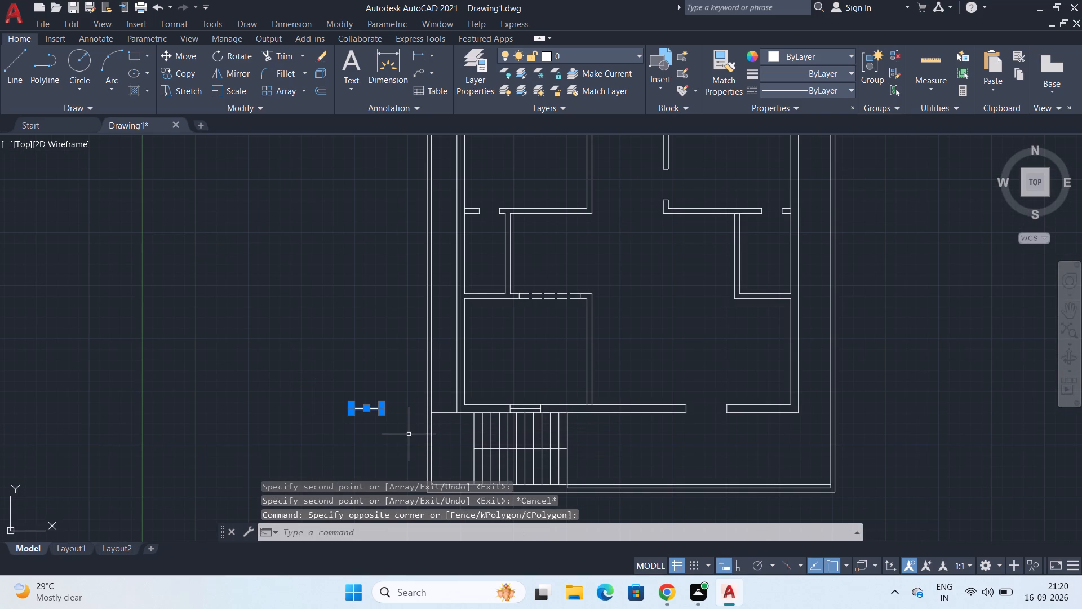
{"action": "type", "text": "RO"}
{"action": "key", "text": "Return"}
{"action": "left_click", "coordinate": [349, 405]}
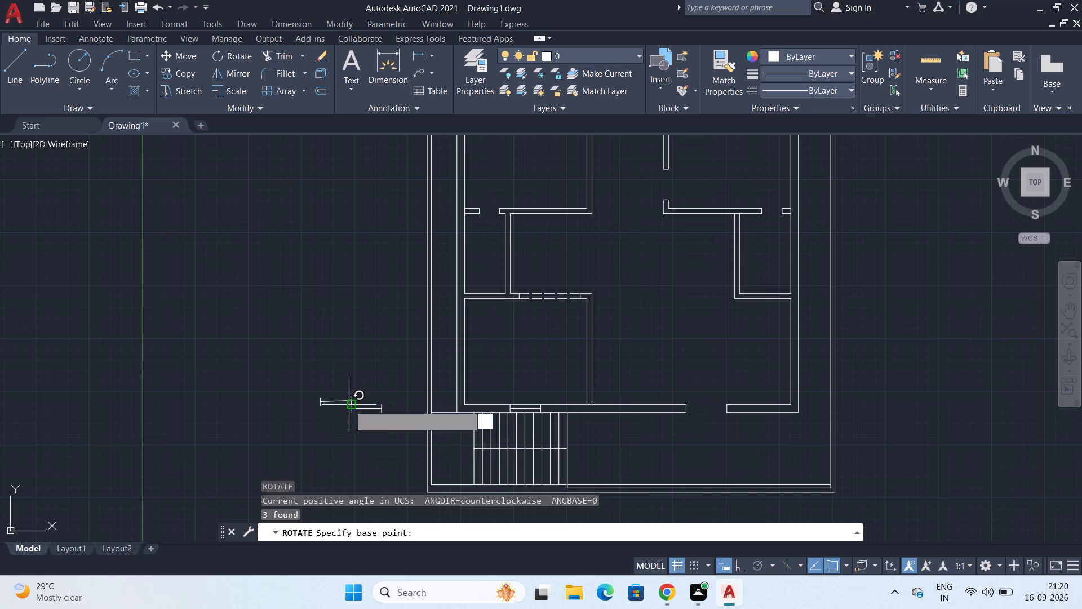
{"action": "left_click", "coordinate": [351, 250]}
Copy the vertical window symbol into the left outer wall of the middle-left room.
{"action": "left_click", "coordinate": [336, 345]}
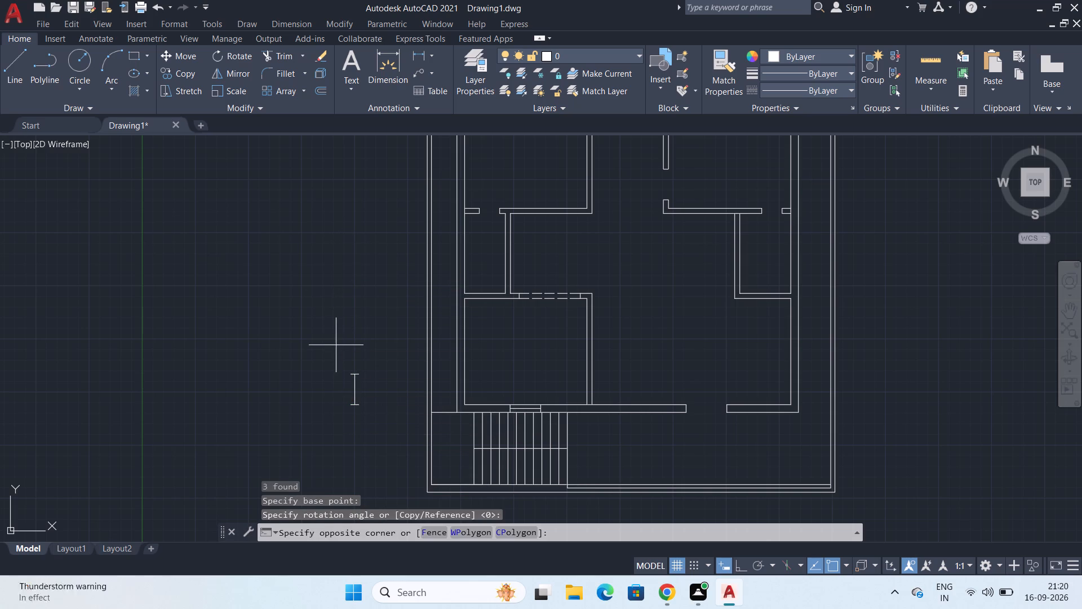
{"action": "left_click", "coordinate": [379, 437]}
{"action": "key", "text": "c"}
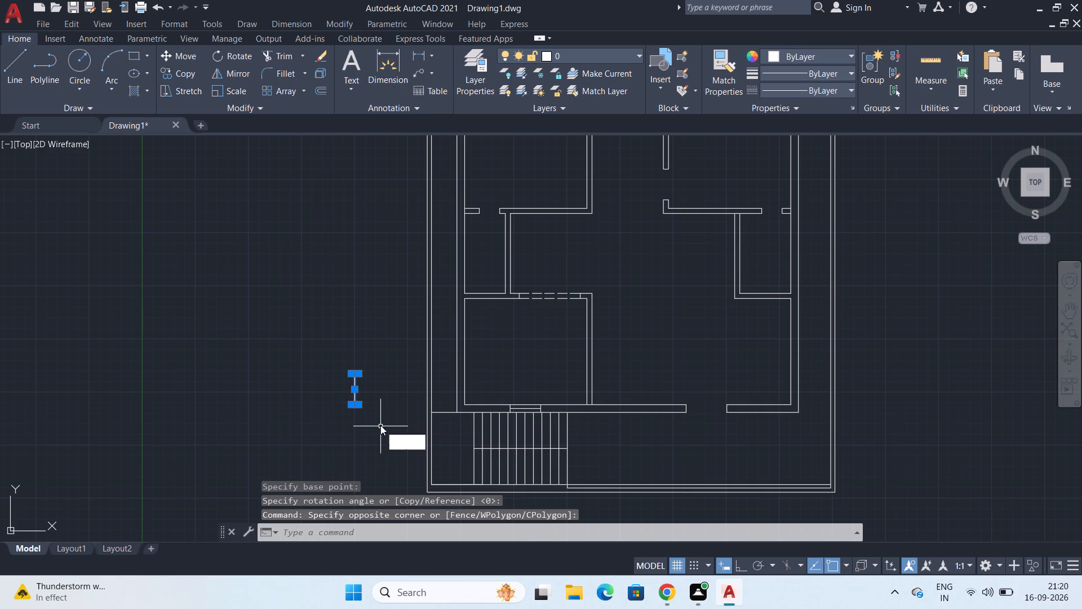
{"action": "key", "text": "o"}
{"action": "key", "text": "Return"}
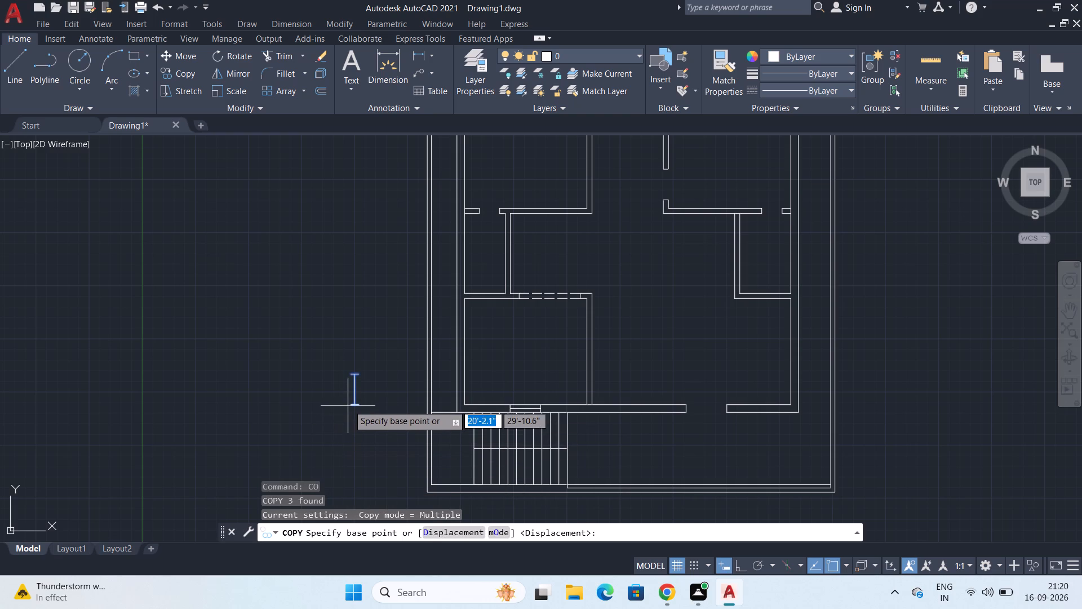
{"action": "scroll", "coordinate": [345, 405], "scroll_direction": "up", "scroll_amount": 3}
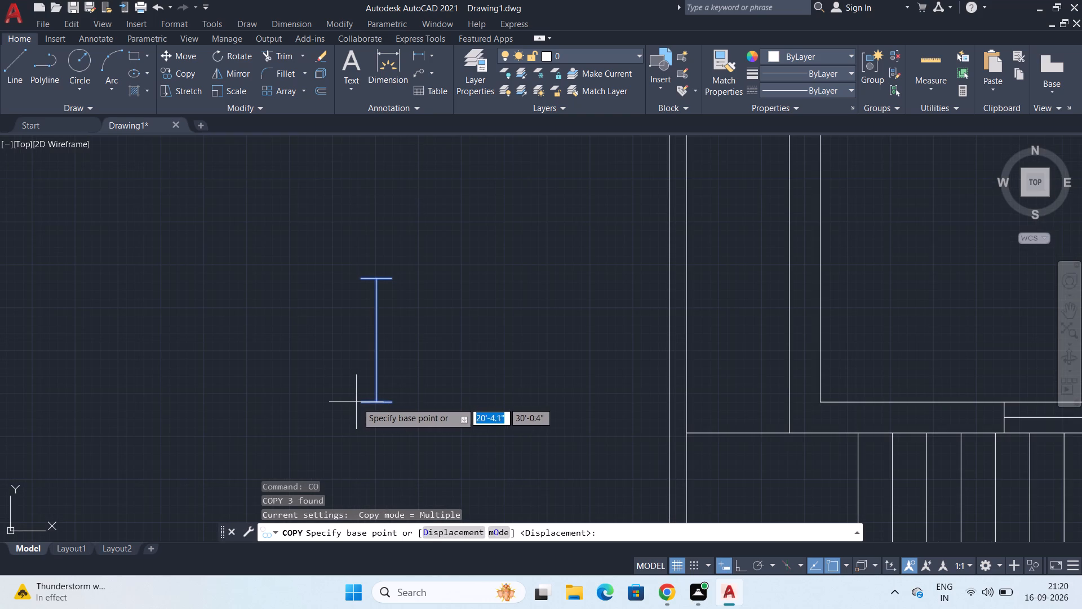
{"action": "left_click", "coordinate": [360, 403]}
{"action": "scroll", "coordinate": [593, 259], "scroll_direction": "down", "scroll_amount": 1}
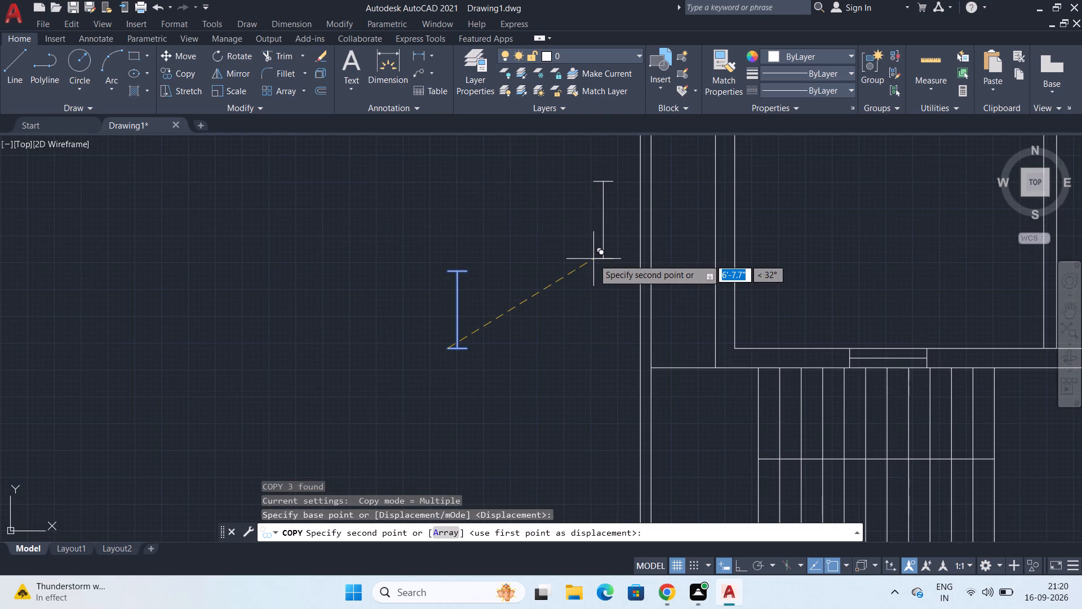
{"action": "scroll", "coordinate": [595, 259], "scroll_direction": "down", "scroll_amount": 1}
{"action": "middle_click_drag", "start_coordinate": [595, 259], "coordinate": [353, 394]}
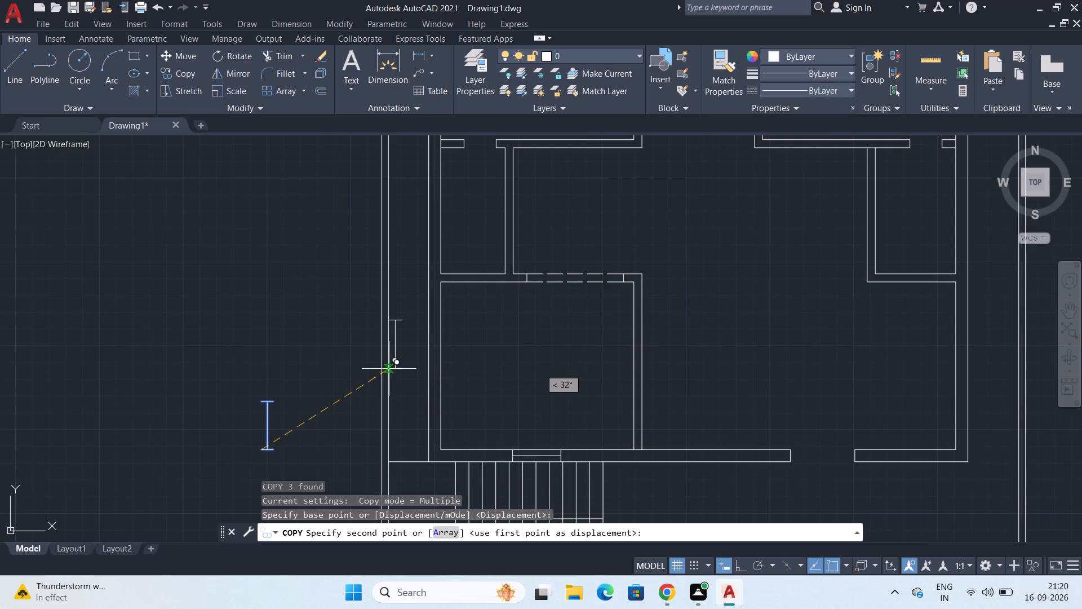
{"action": "middle_click_drag", "start_coordinate": [389, 368], "coordinate": [388, 492]}
{"action": "scroll", "coordinate": [454, 313], "scroll_direction": "down", "scroll_amount": 2}
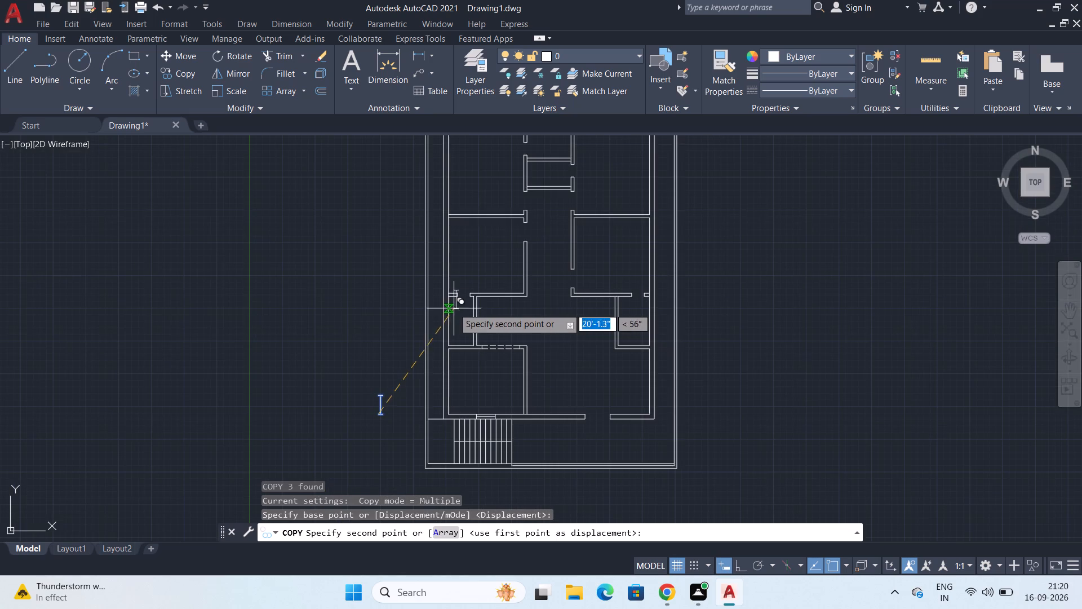
{"action": "middle_click_drag", "start_coordinate": [454, 301], "coordinate": [467, 429]}
{"action": "scroll", "coordinate": [464, 419], "scroll_direction": "up", "scroll_amount": 3}
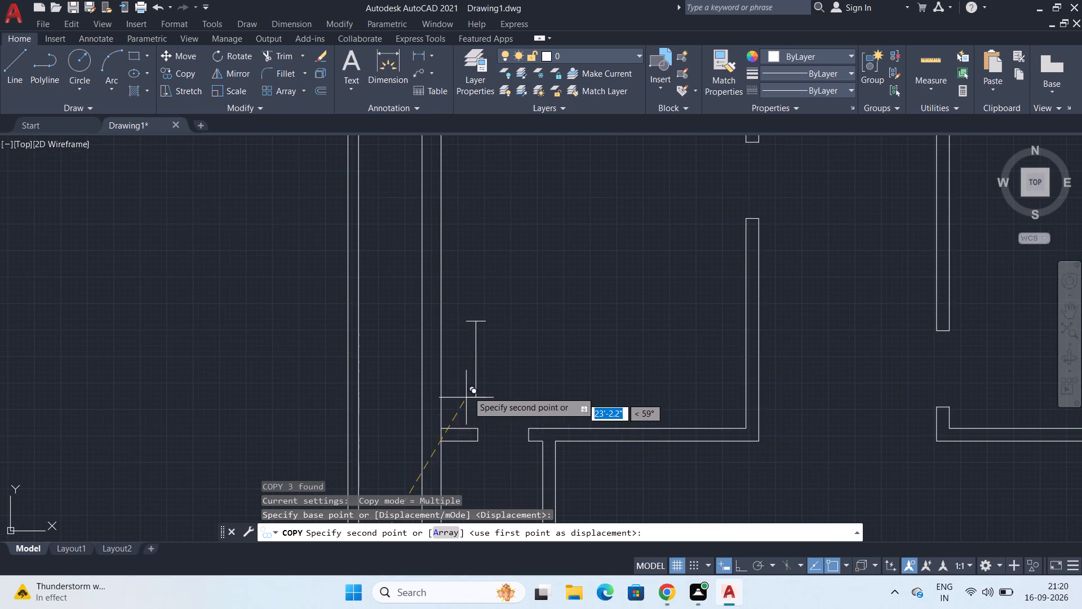
{"action": "scroll", "coordinate": [468, 390], "scroll_direction": "down", "scroll_amount": 2}
{"action": "scroll", "coordinate": [449, 352], "scroll_direction": "up", "scroll_amount": 1}
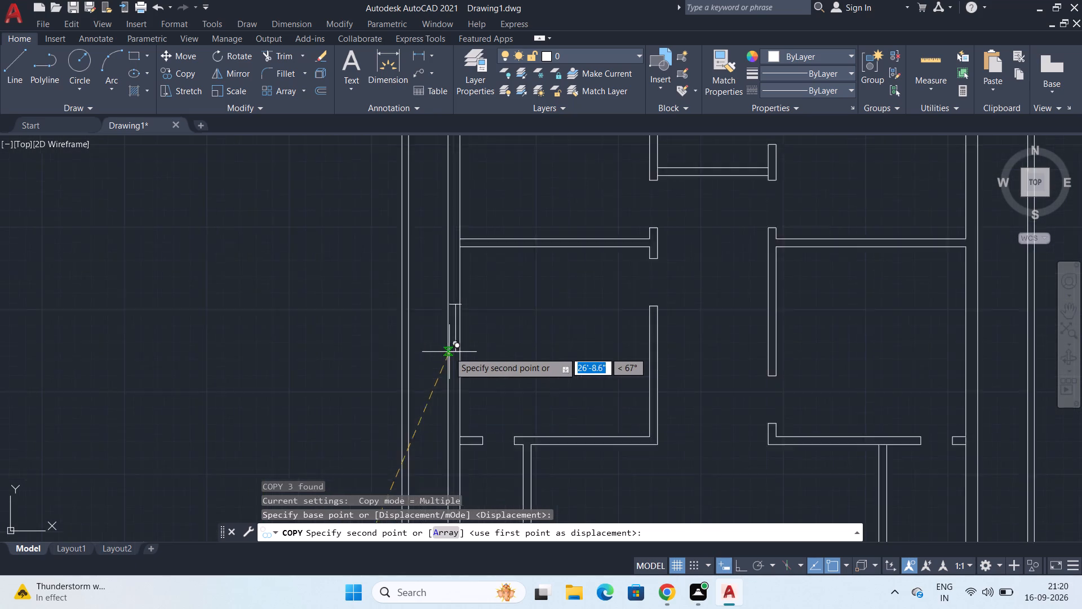
{"action": "middle_click_drag", "start_coordinate": [449, 352], "coordinate": [465, 302]}
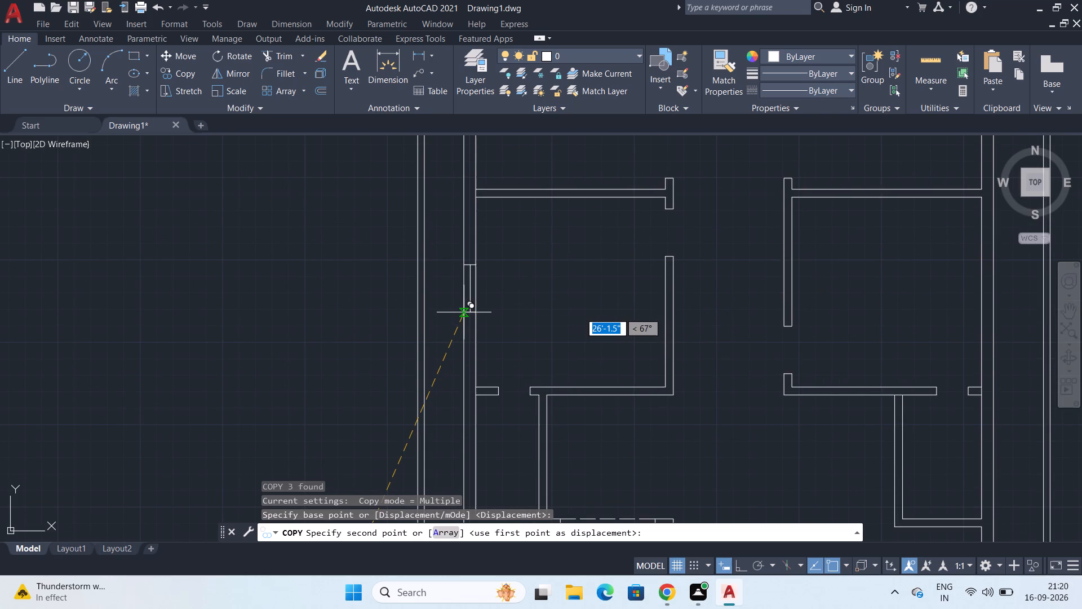
{"action": "left_click", "coordinate": [464, 312]}
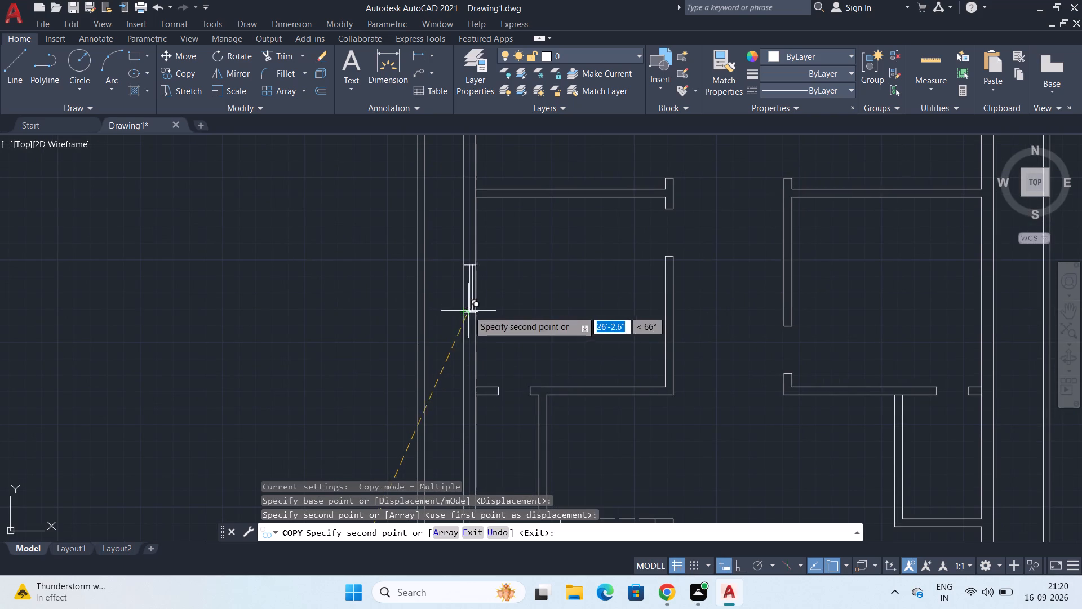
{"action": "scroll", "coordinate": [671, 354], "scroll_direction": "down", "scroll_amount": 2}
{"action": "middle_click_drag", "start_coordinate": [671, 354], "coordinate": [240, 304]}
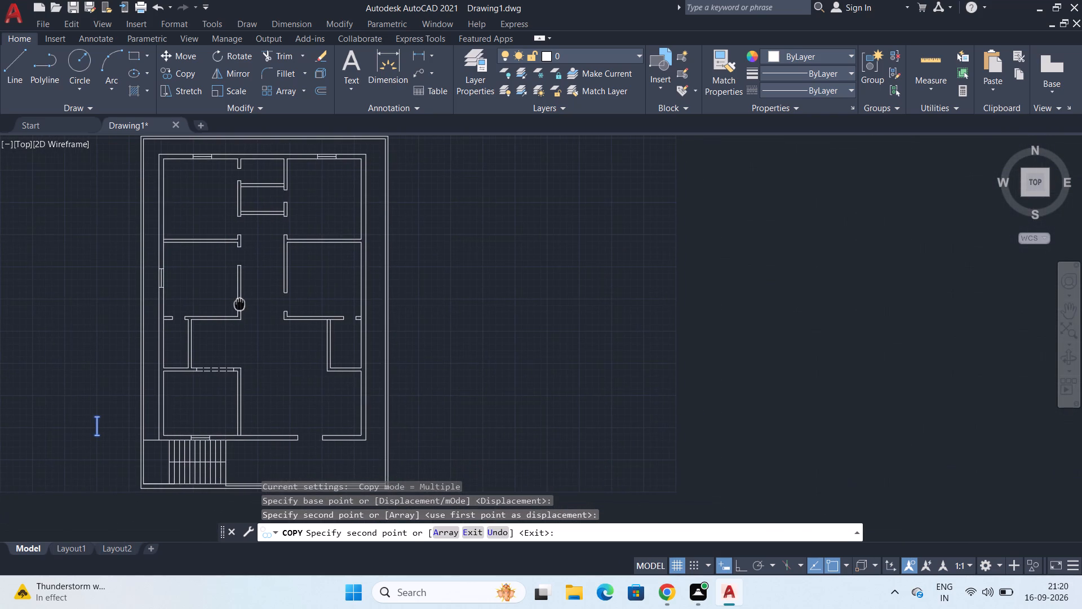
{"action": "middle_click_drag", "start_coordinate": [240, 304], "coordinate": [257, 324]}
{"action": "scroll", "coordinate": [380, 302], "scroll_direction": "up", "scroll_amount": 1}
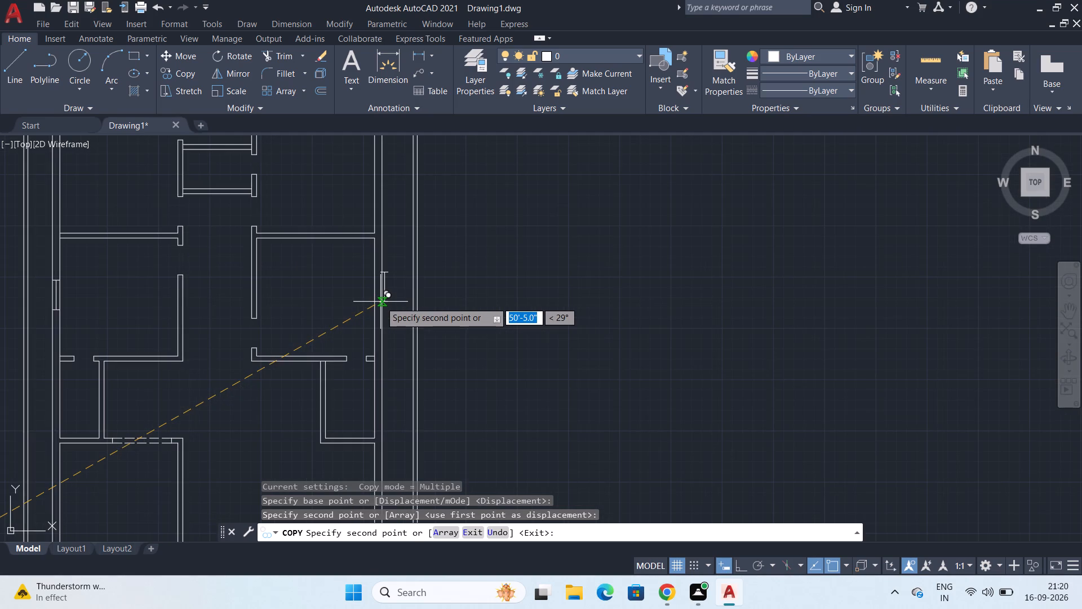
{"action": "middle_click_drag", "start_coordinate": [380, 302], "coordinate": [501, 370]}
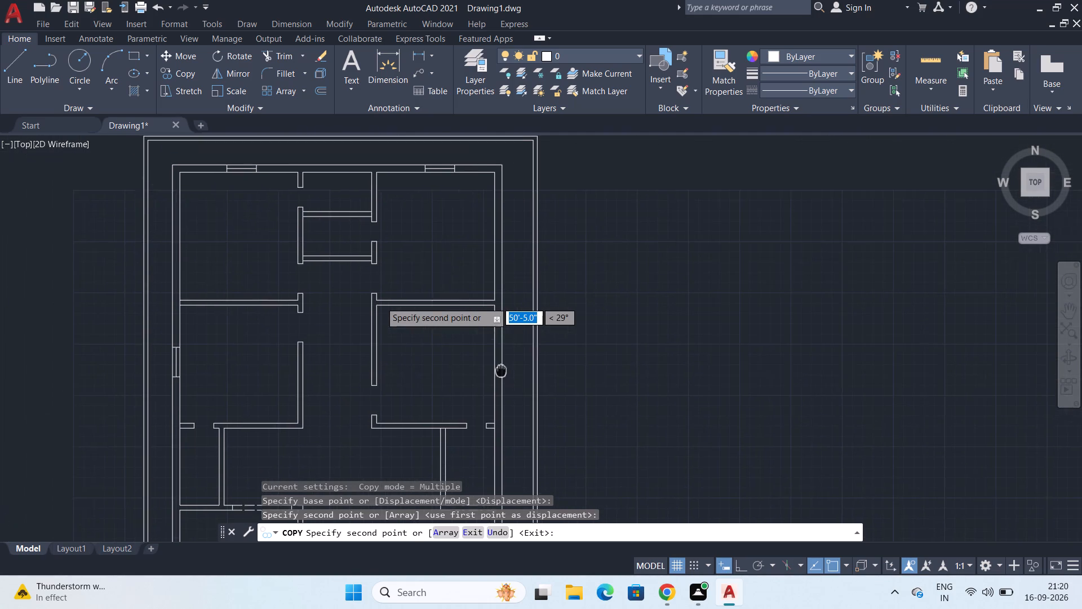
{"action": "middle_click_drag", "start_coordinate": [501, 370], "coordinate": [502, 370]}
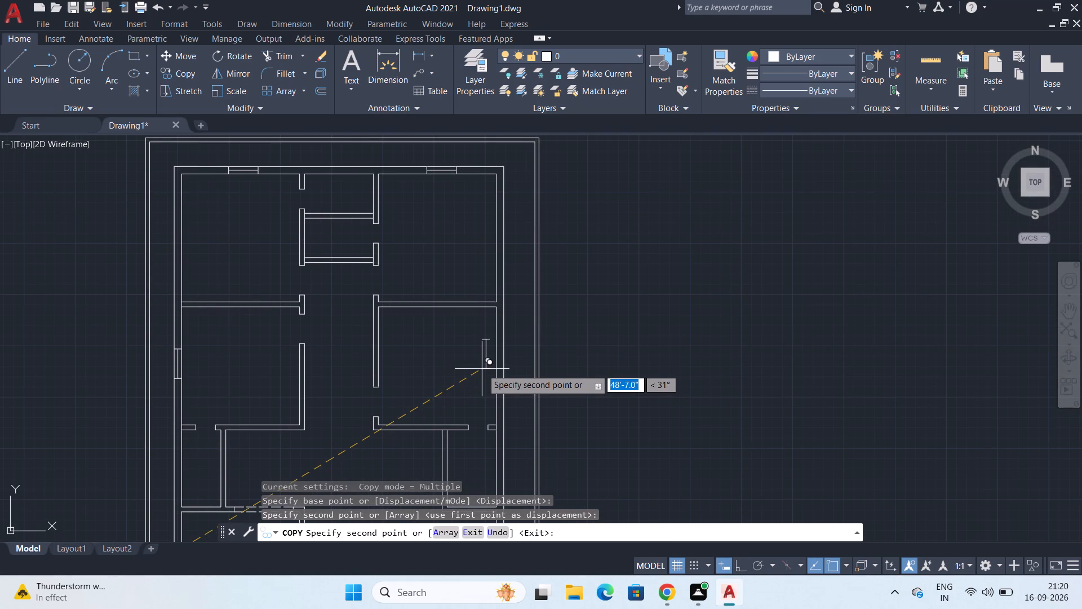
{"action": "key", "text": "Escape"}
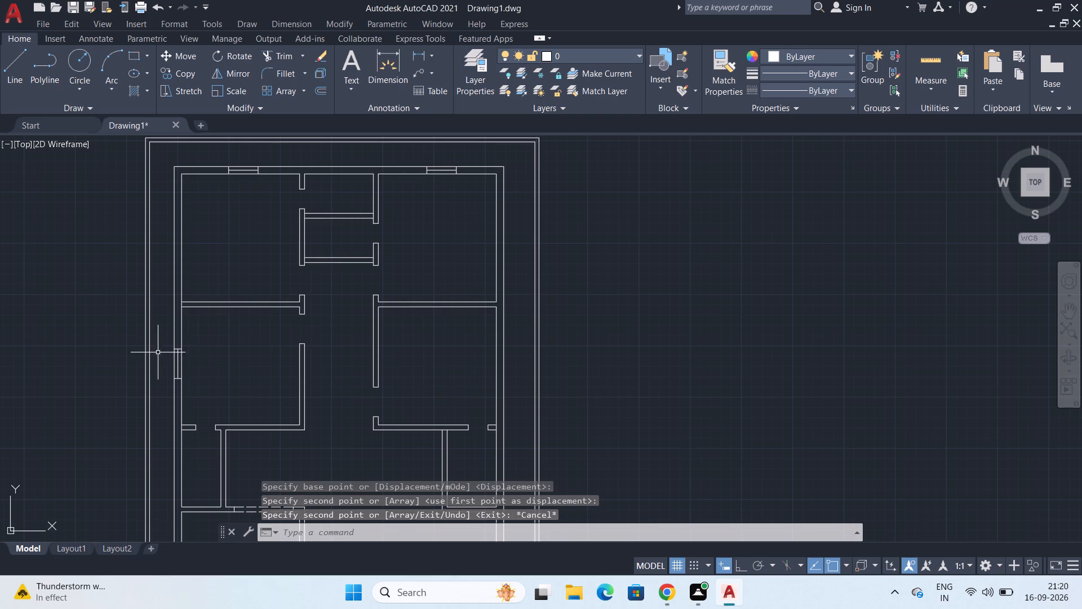
Copy the left outer wall's vertical window symbol straight across into the right outer wall of the middle-right room with Ortho on.
{"action": "left_click", "coordinate": [171, 347]}
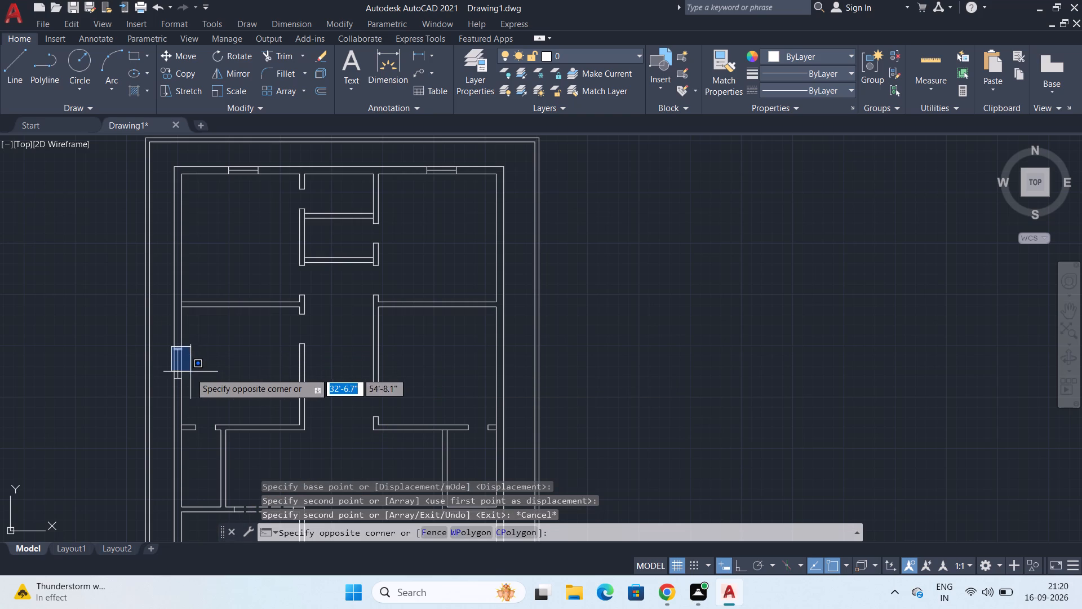
{"action": "left_click", "coordinate": [189, 387]}
{"action": "scroll", "coordinate": [207, 364], "scroll_direction": "up", "scroll_amount": 2}
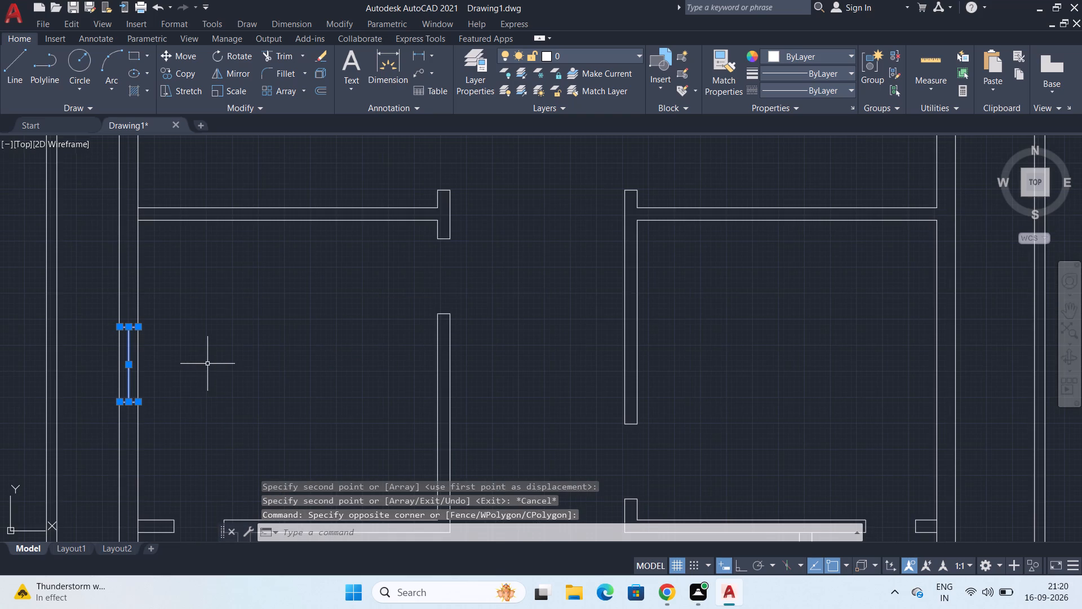
{"action": "type", "text": "CO"}
{"action": "key", "text": "Return"}
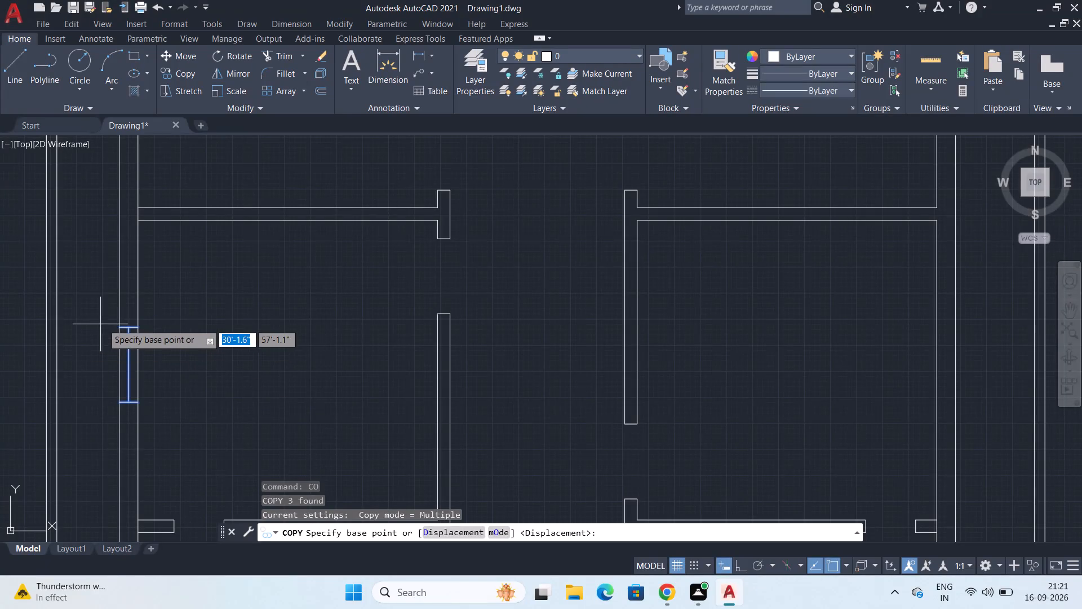
{"action": "left_click", "coordinate": [120, 328]}
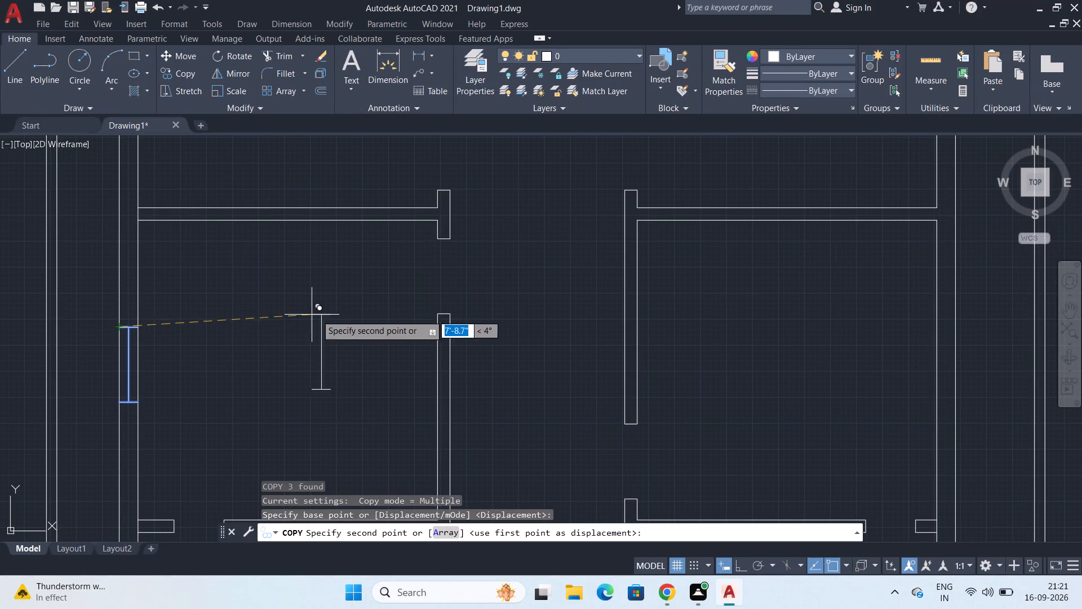
{"action": "middle_click_drag", "start_coordinate": [567, 324], "coordinate": [350, 326]}
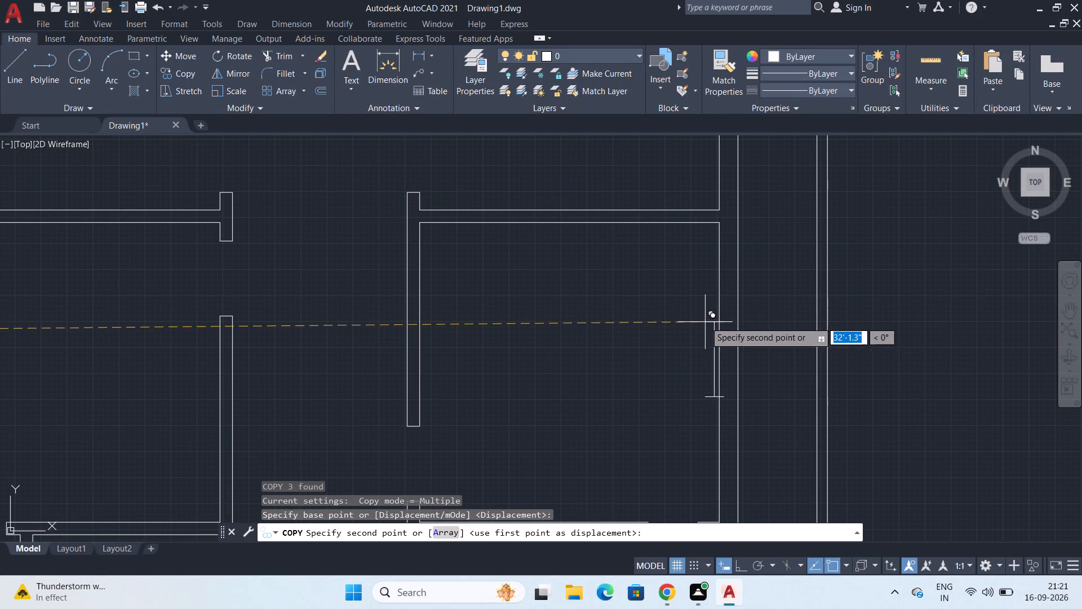
{"action": "key", "text": "F8"}
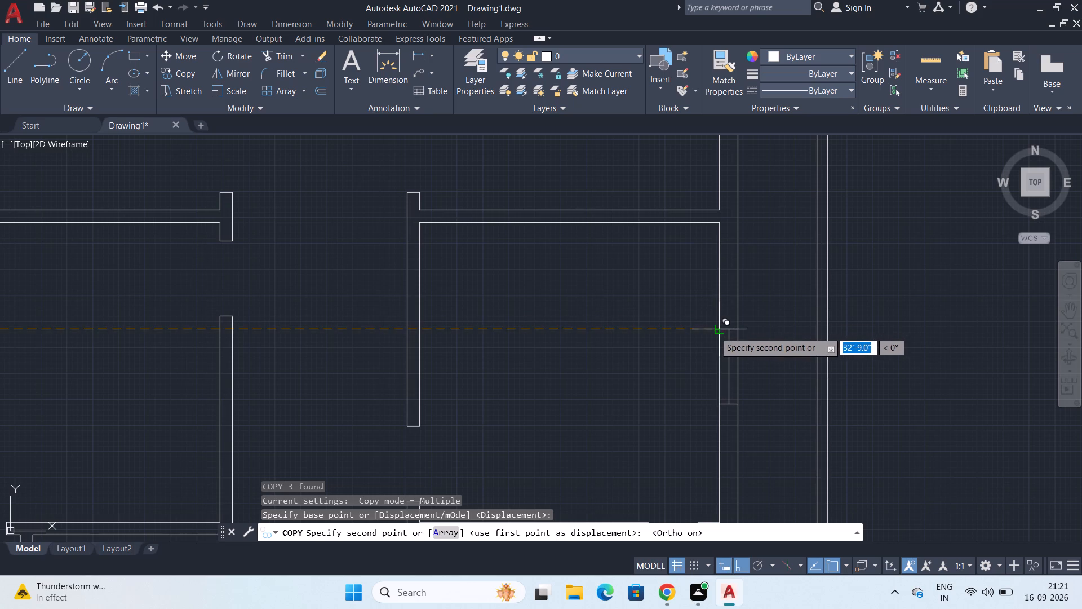
{"action": "scroll", "coordinate": [712, 330], "scroll_direction": "up", "scroll_amount": 2}
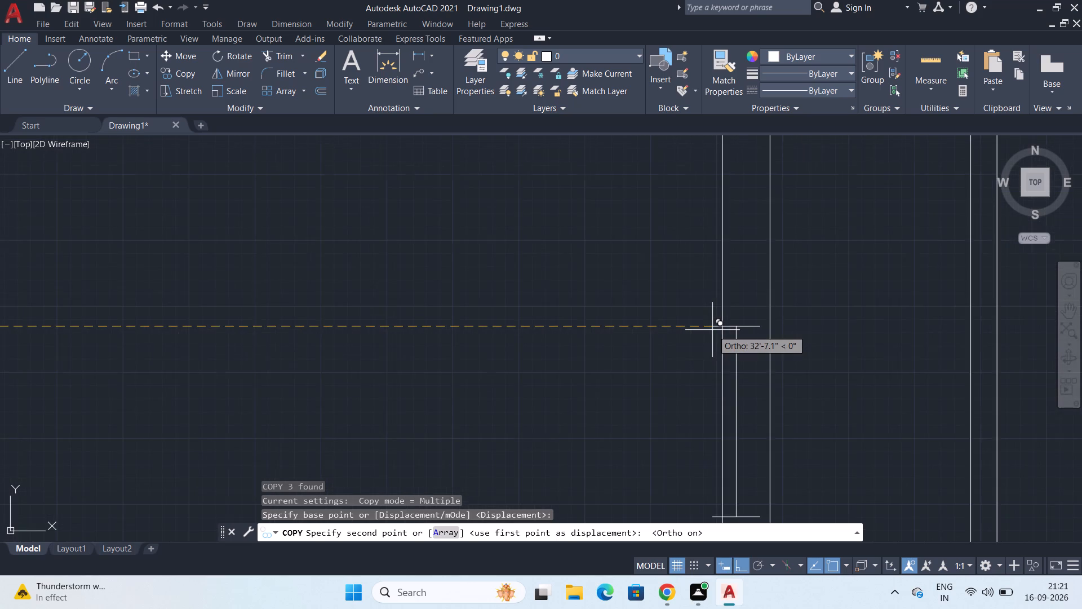
{"action": "scroll", "coordinate": [712, 330], "scroll_direction": "up", "scroll_amount": 1}
{"action": "middle_click_drag", "start_coordinate": [712, 330], "coordinate": [635, 245]}
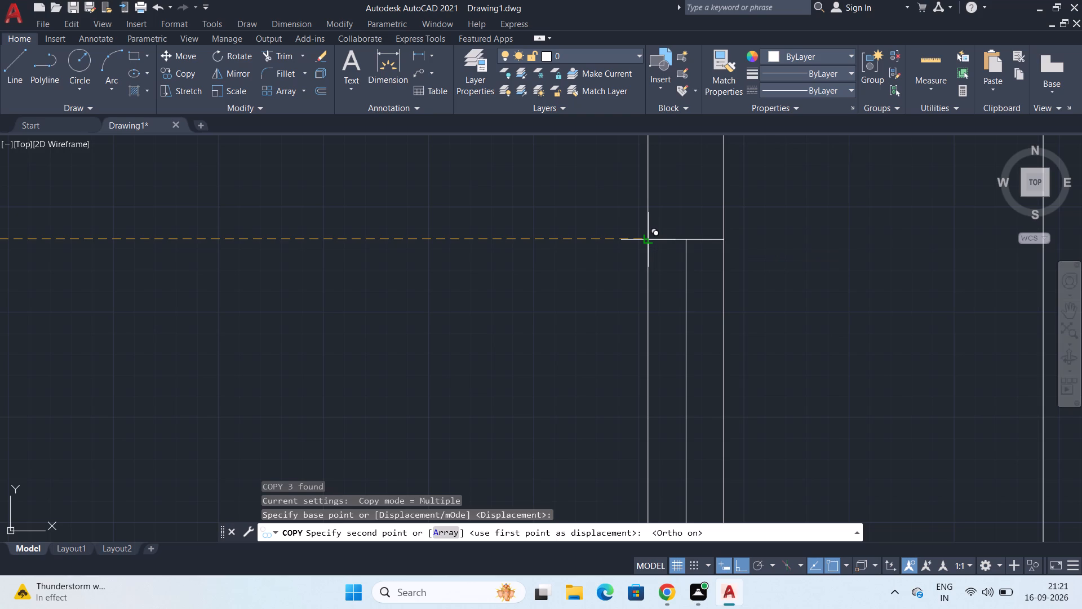
{"action": "left_click", "coordinate": [648, 241]}
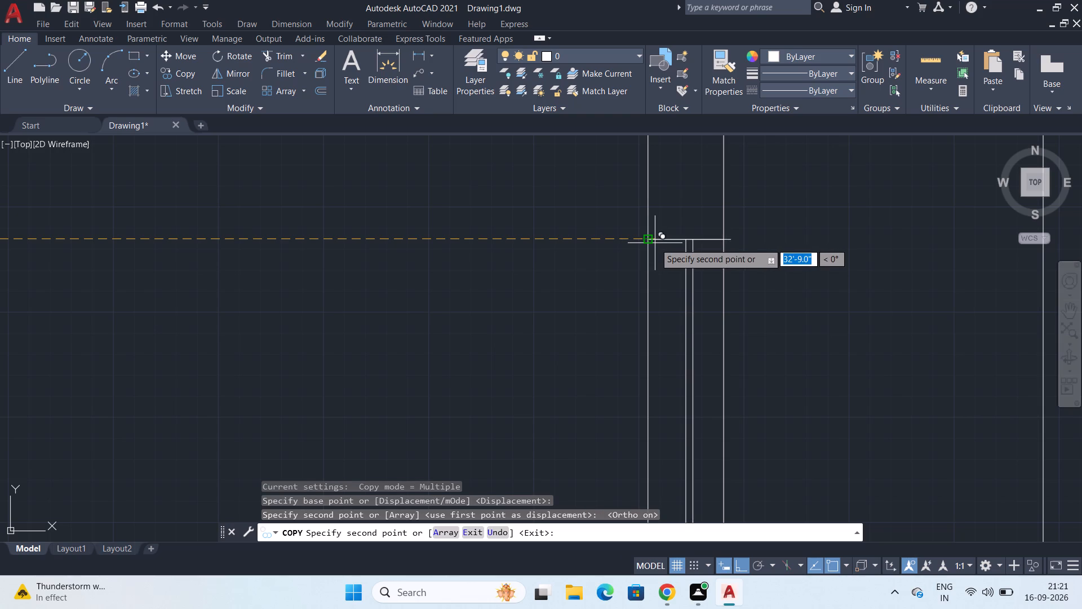
{"action": "key", "text": "Escape"}
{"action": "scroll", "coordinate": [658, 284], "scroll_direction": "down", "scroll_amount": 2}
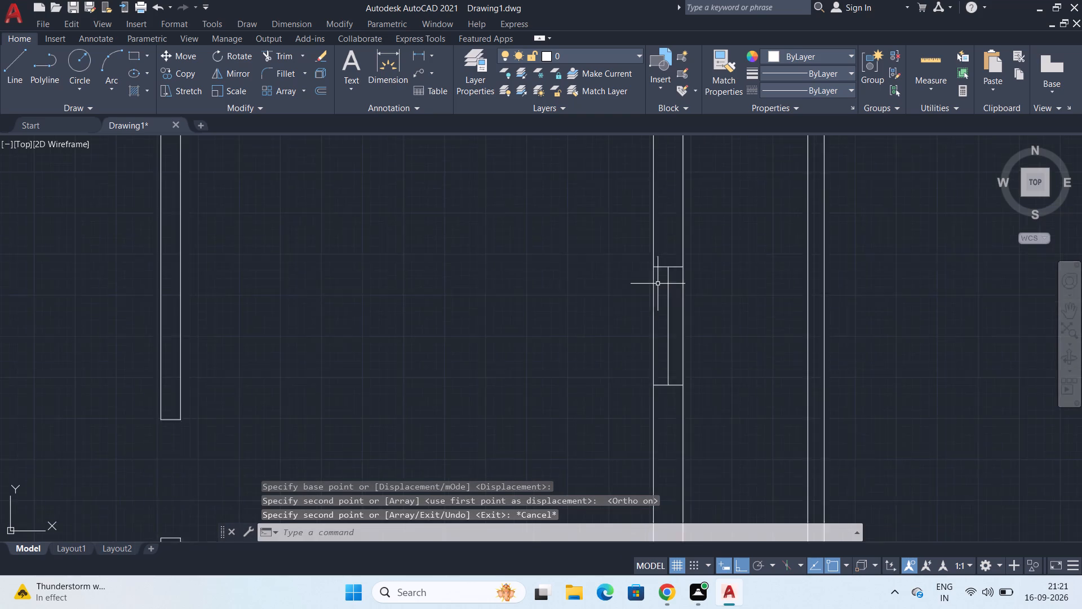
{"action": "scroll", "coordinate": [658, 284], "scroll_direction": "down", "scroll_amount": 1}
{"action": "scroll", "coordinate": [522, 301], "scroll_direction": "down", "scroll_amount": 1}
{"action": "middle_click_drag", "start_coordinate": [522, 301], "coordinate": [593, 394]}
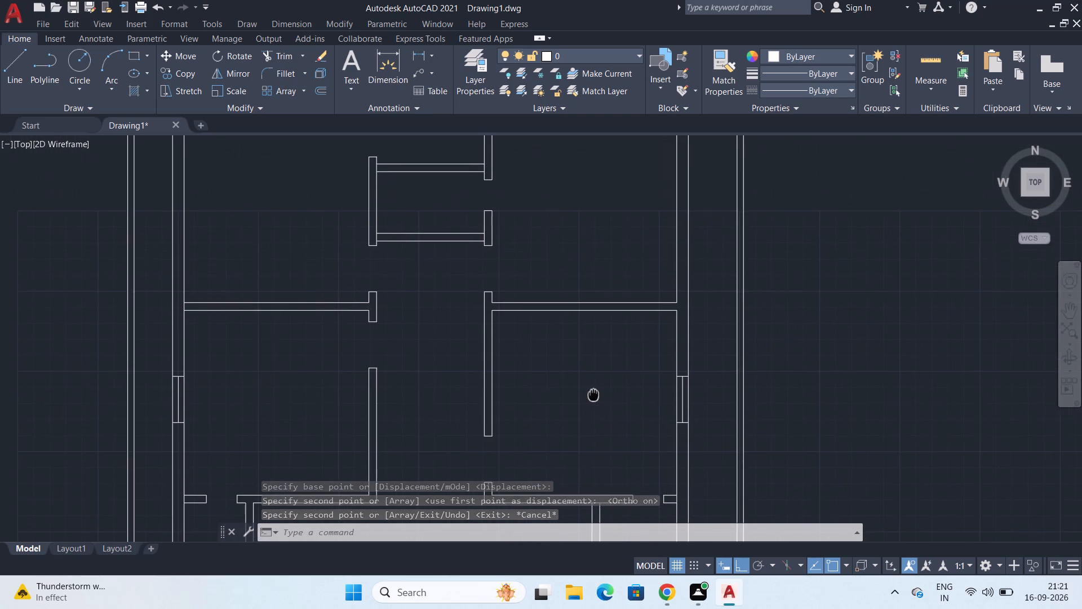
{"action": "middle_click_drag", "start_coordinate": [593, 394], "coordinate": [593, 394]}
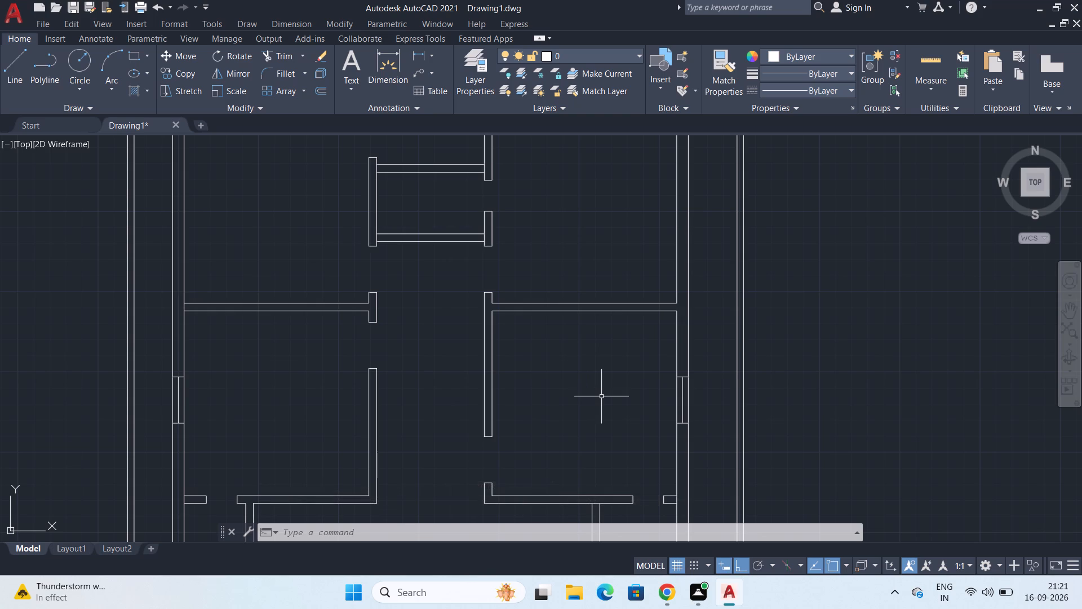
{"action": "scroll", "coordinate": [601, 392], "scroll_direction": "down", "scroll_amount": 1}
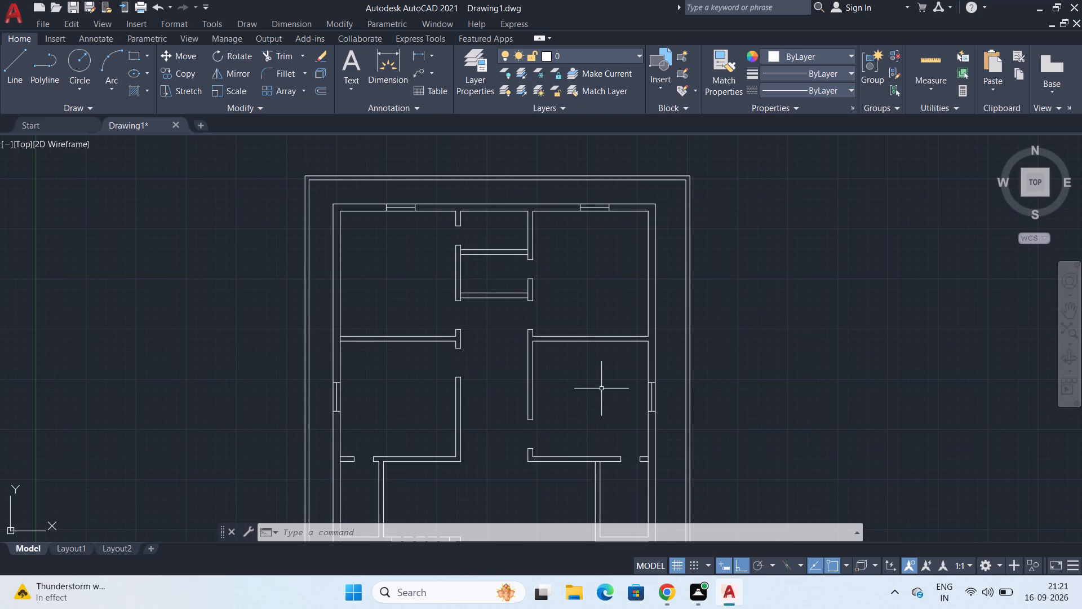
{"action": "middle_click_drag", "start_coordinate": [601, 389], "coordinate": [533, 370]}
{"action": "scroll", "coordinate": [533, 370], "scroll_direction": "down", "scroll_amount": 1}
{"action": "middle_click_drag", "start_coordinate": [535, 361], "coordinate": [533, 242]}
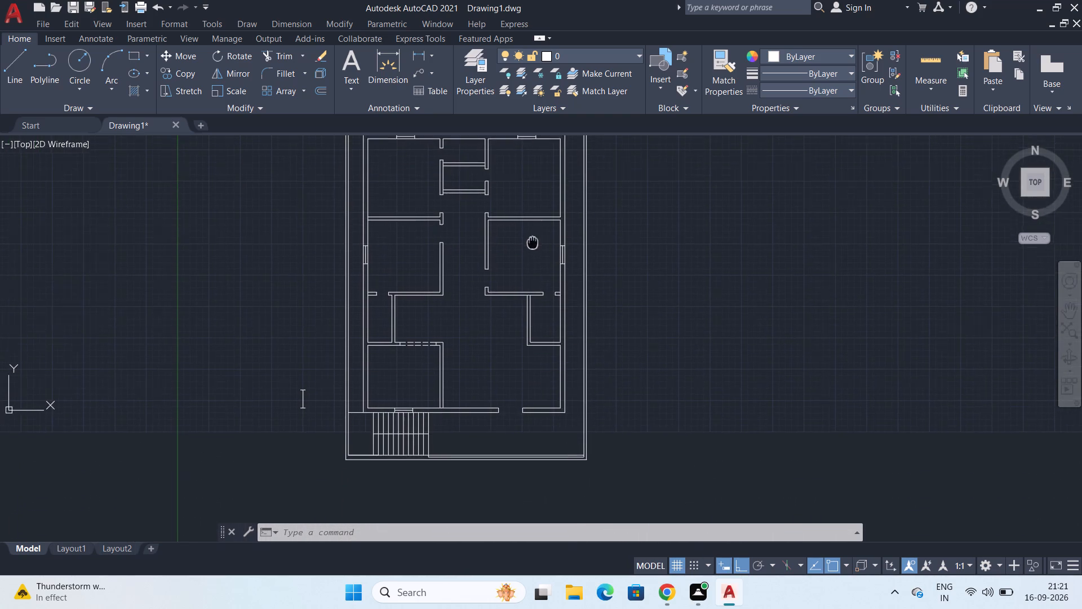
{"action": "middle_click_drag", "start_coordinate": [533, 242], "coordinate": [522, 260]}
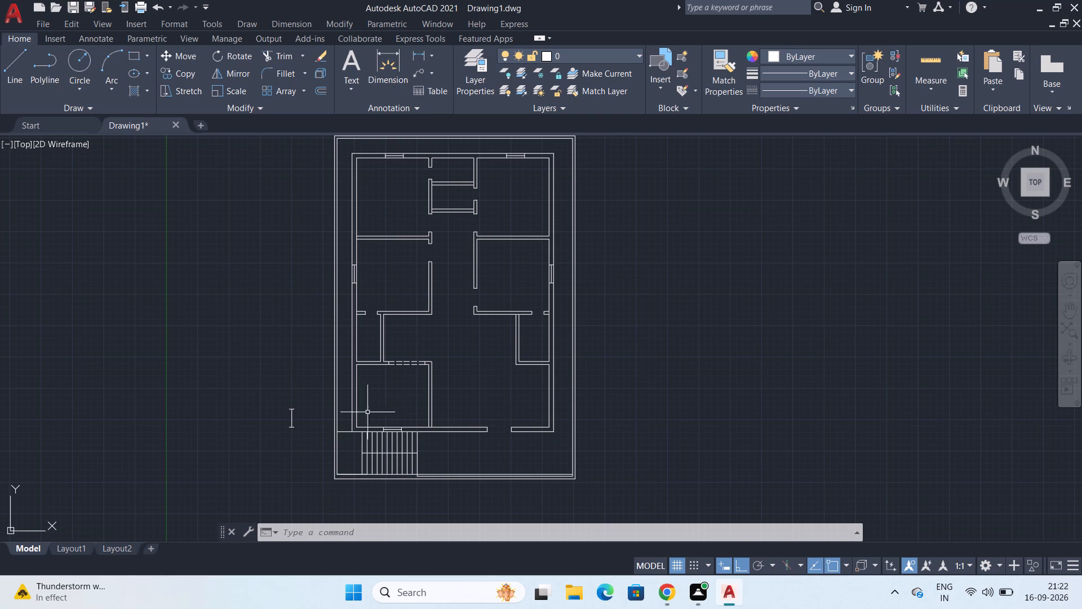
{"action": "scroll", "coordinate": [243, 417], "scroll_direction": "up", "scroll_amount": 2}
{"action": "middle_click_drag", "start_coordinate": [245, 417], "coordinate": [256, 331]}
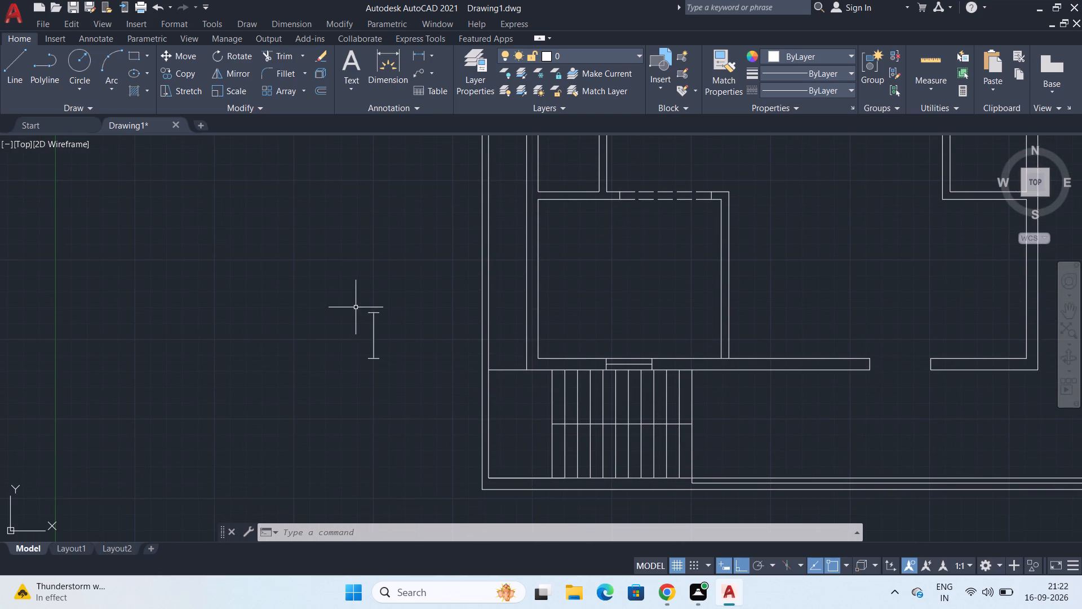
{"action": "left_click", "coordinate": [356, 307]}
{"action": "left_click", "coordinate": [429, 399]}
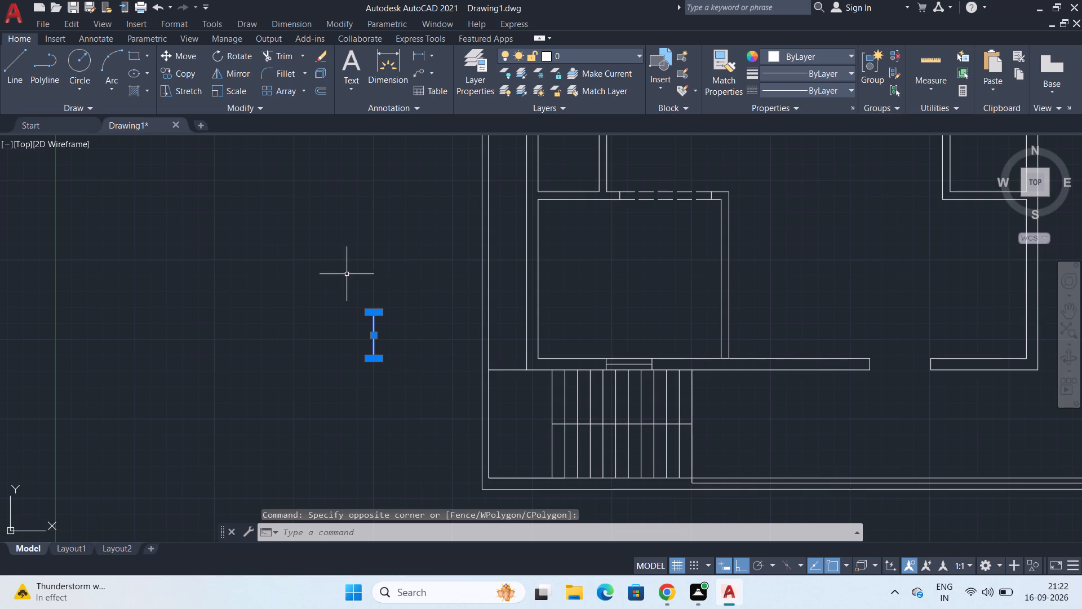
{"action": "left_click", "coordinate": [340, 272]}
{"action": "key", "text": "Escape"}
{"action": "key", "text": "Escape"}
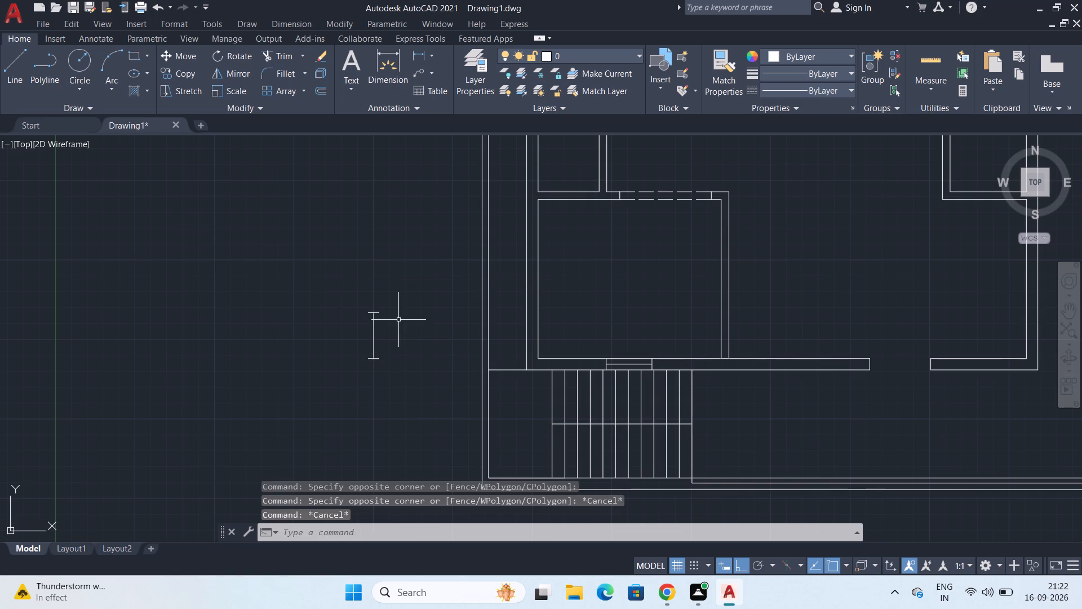
Offset the upper end line of the spare vertical window symbol outside the left boundary 1' downward.
{"action": "scroll", "coordinate": [371, 314], "scroll_direction": "up", "scroll_amount": 3}
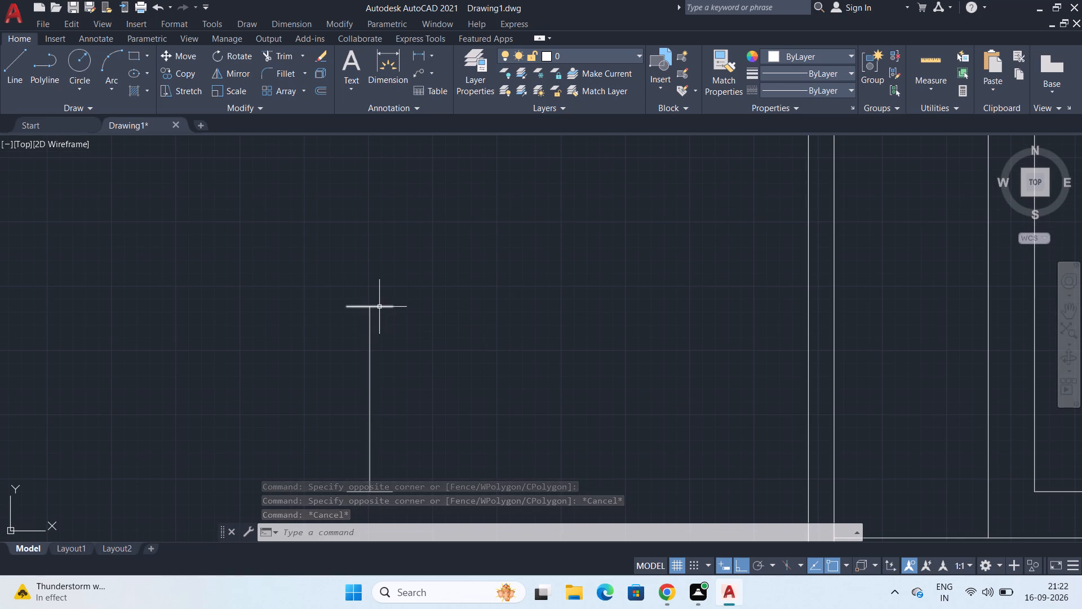
{"action": "left_click", "coordinate": [379, 307]}
{"action": "type", "text": "OFF"}
{"action": "key", "text": "Return"}
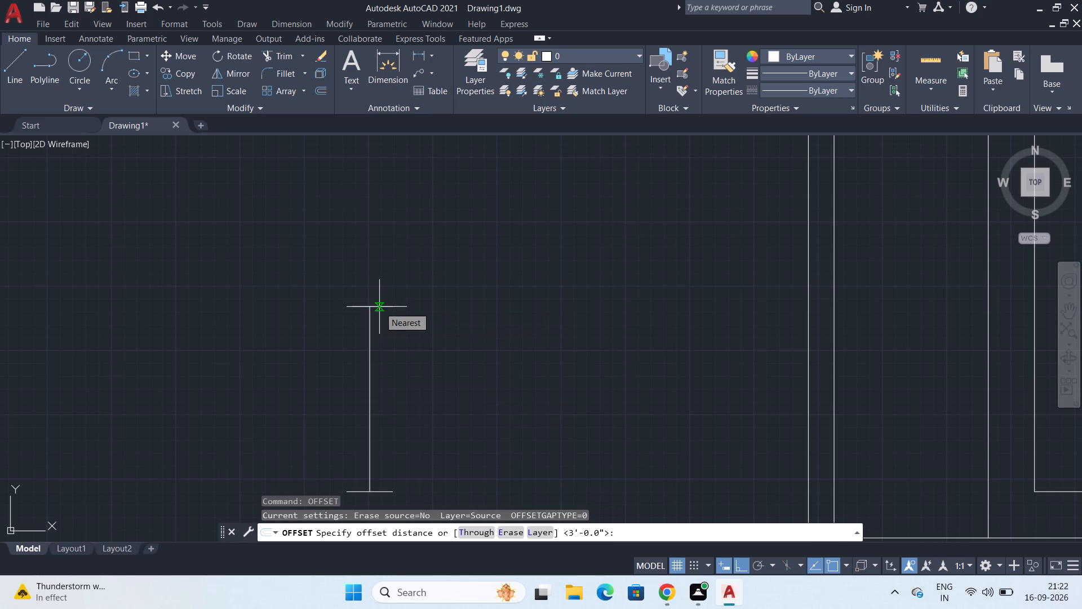
{"action": "type", "text": "1'"}
{"action": "key", "text": "Return"}
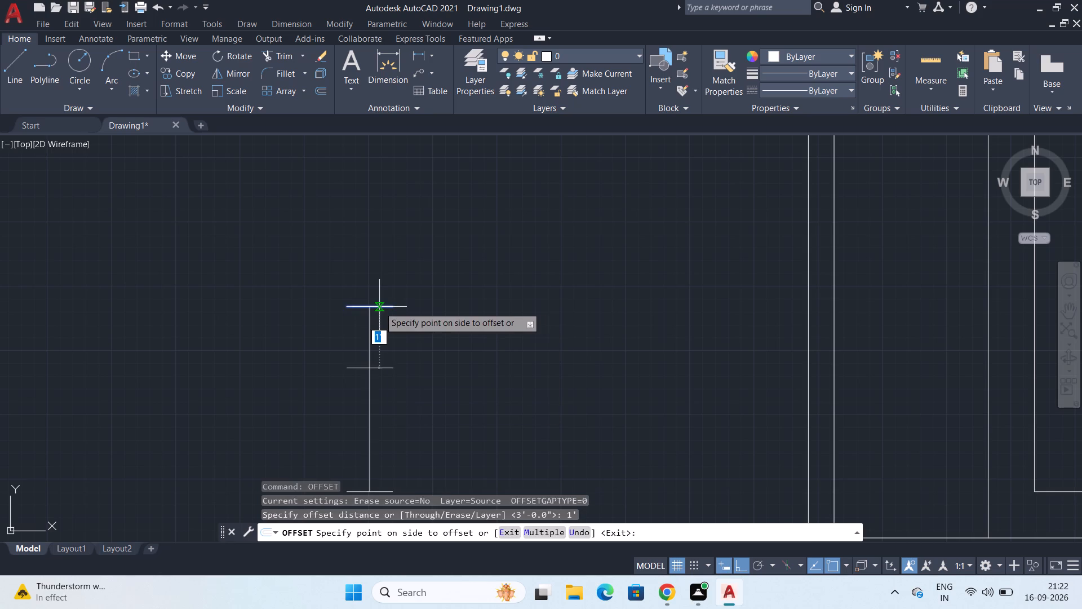
{"action": "left_click", "coordinate": [385, 401]}
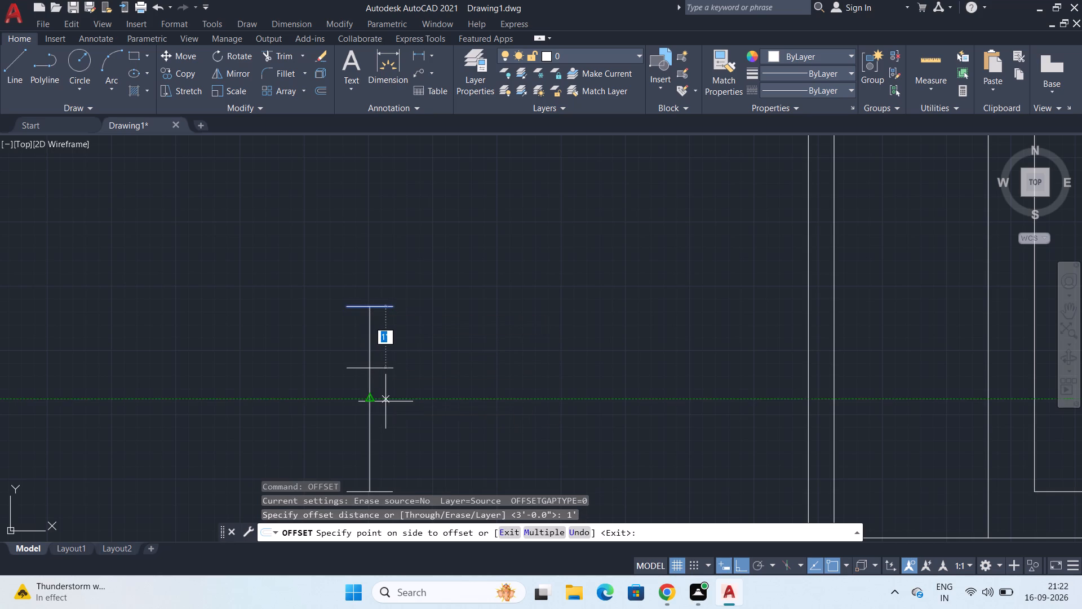
{"action": "scroll", "coordinate": [434, 363], "scroll_direction": "down", "scroll_amount": 3}
{"action": "middle_click_drag", "start_coordinate": [468, 387], "coordinate": [402, 357]}
{"action": "scroll", "coordinate": [404, 354], "scroll_direction": "down", "scroll_amount": 1}
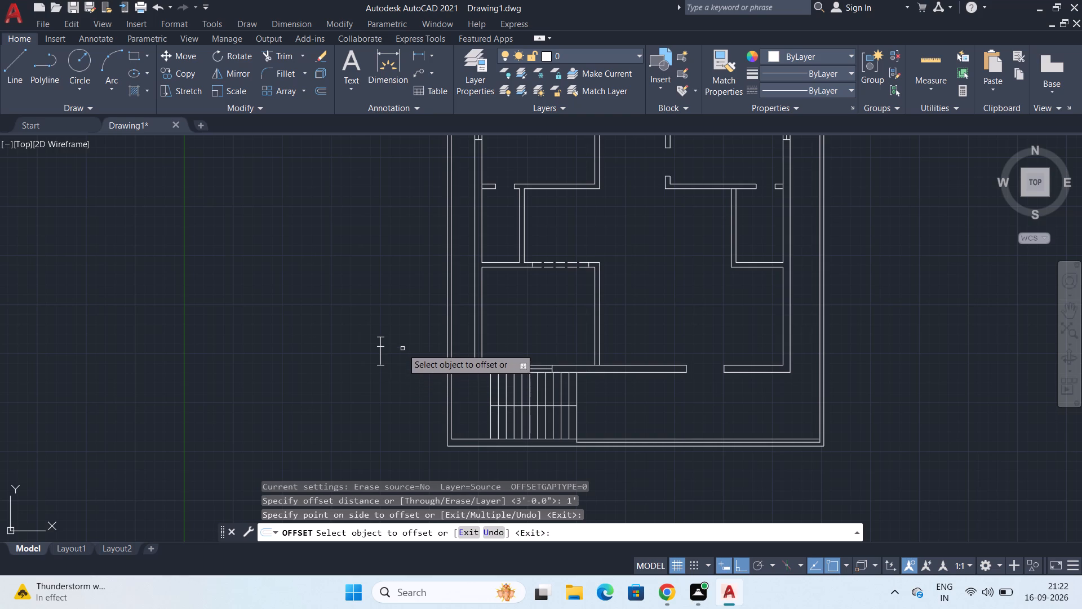
{"action": "key", "text": "space"}
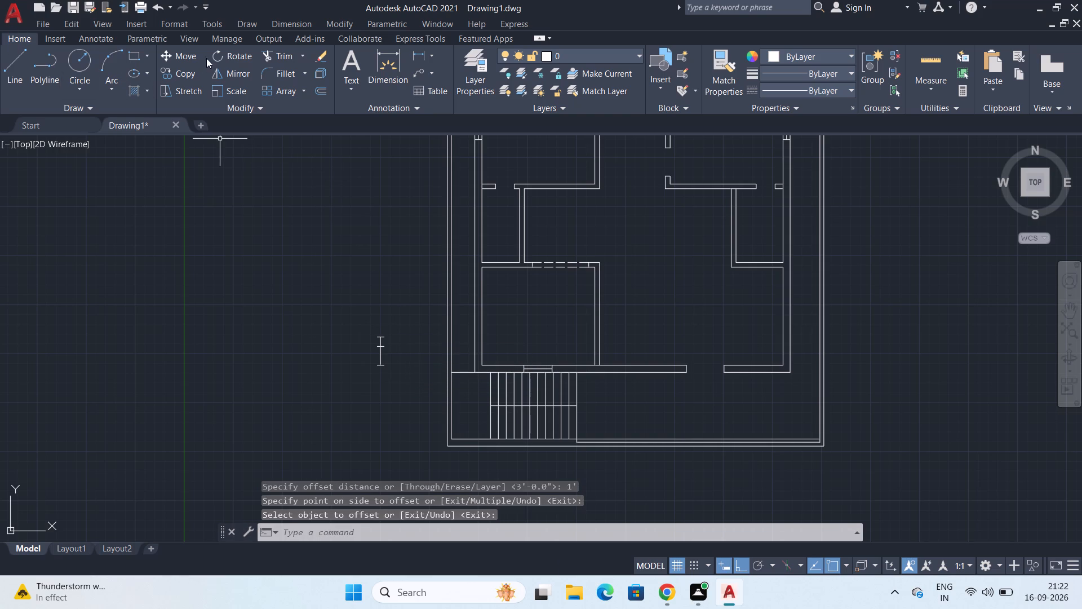
Trim the spare symbol's centre line above the offset line and remove the leftover upper end line.
{"action": "left_click", "coordinate": [287, 55]}
{"action": "scroll", "coordinate": [379, 356], "scroll_direction": "up", "scroll_amount": 2}
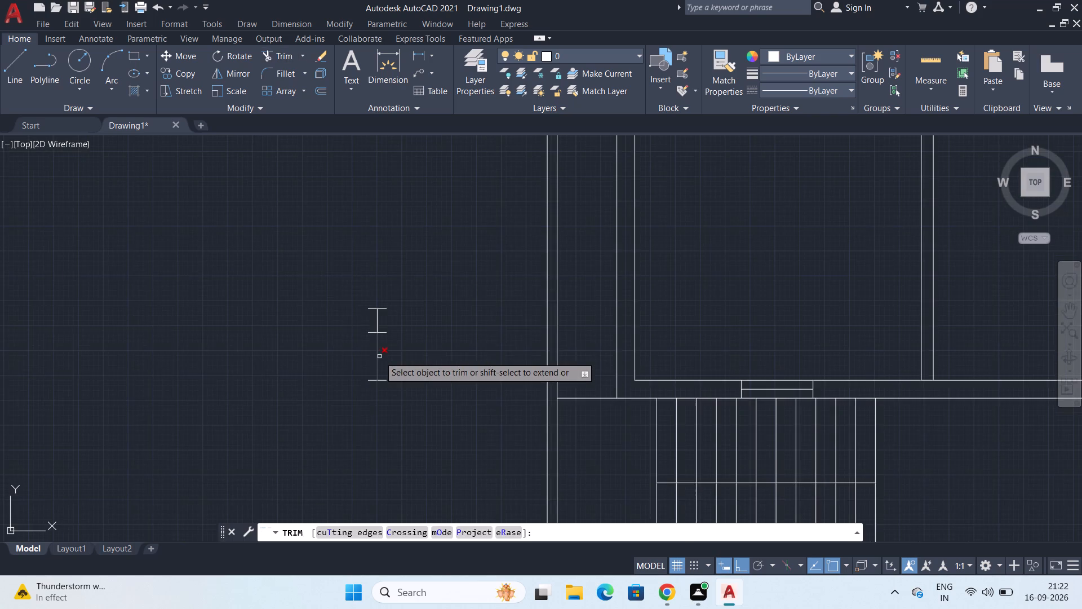
{"action": "scroll", "coordinate": [384, 341], "scroll_direction": "up", "scroll_amount": 2}
{"action": "left_click", "coordinate": [343, 293]}
{"action": "left_click", "coordinate": [440, 293]}
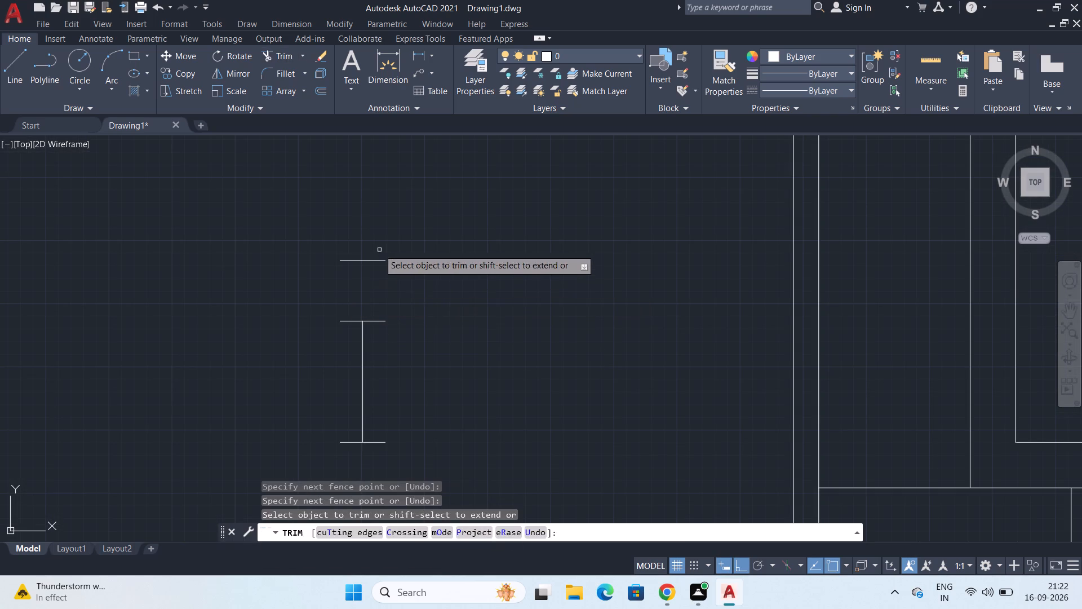
{"action": "left_click", "coordinate": [371, 244]}
{"action": "left_click", "coordinate": [349, 284]}
{"action": "key", "text": "space"}
Copy the shortened spare vertical window symbol into the left outer wall of the small lower-left room, with Ortho off.
{"action": "scroll", "coordinate": [448, 330], "scroll_direction": "down", "scroll_amount": 2}
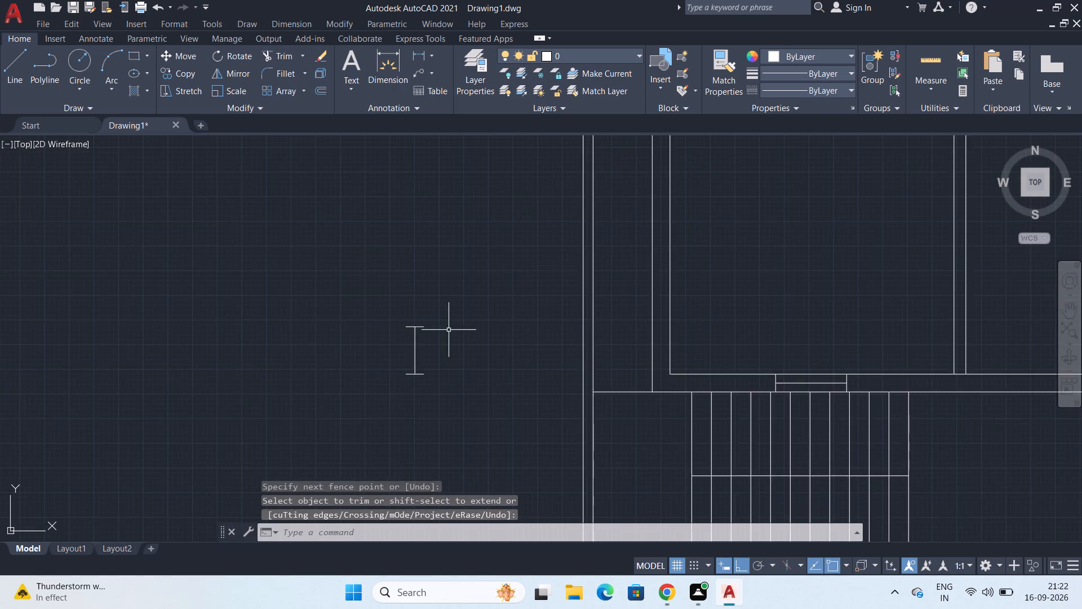
{"action": "scroll", "coordinate": [449, 330], "scroll_direction": "down", "scroll_amount": 2}
{"action": "left_click", "coordinate": [398, 310]}
{"action": "left_click", "coordinate": [463, 382]}
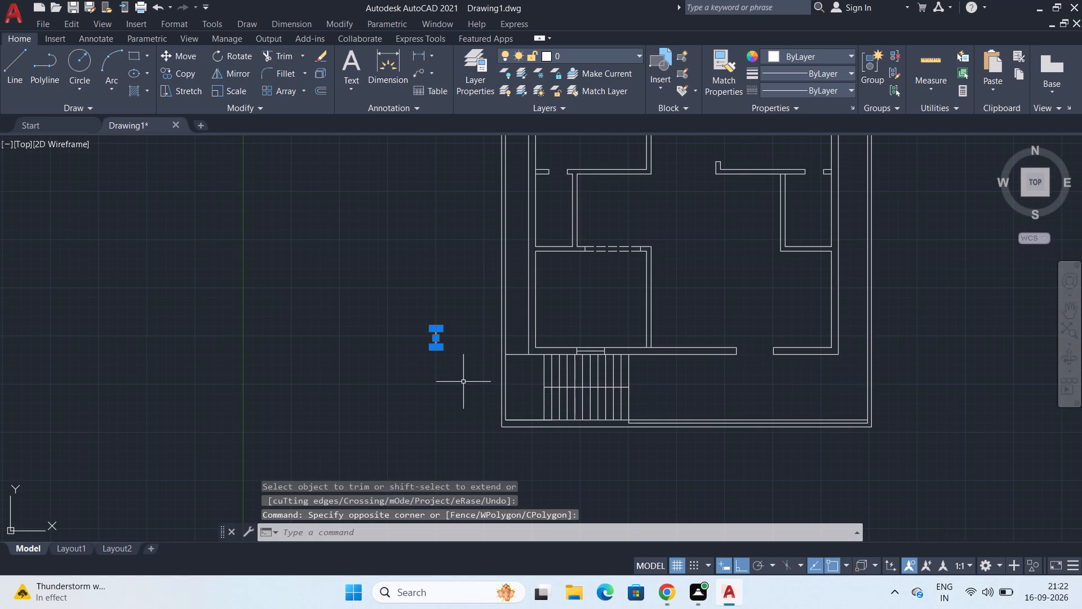
{"action": "key", "text": "c"}
{"action": "key", "text": "o"}
{"action": "key", "text": "Return"}
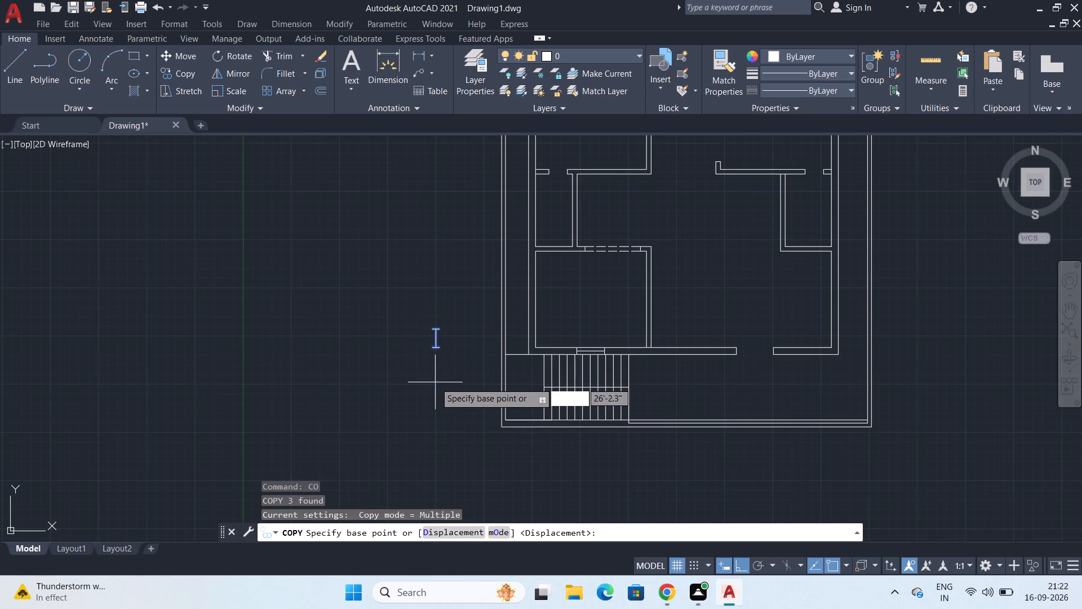
{"action": "scroll", "coordinate": [434, 369], "scroll_direction": "up", "scroll_amount": 5}
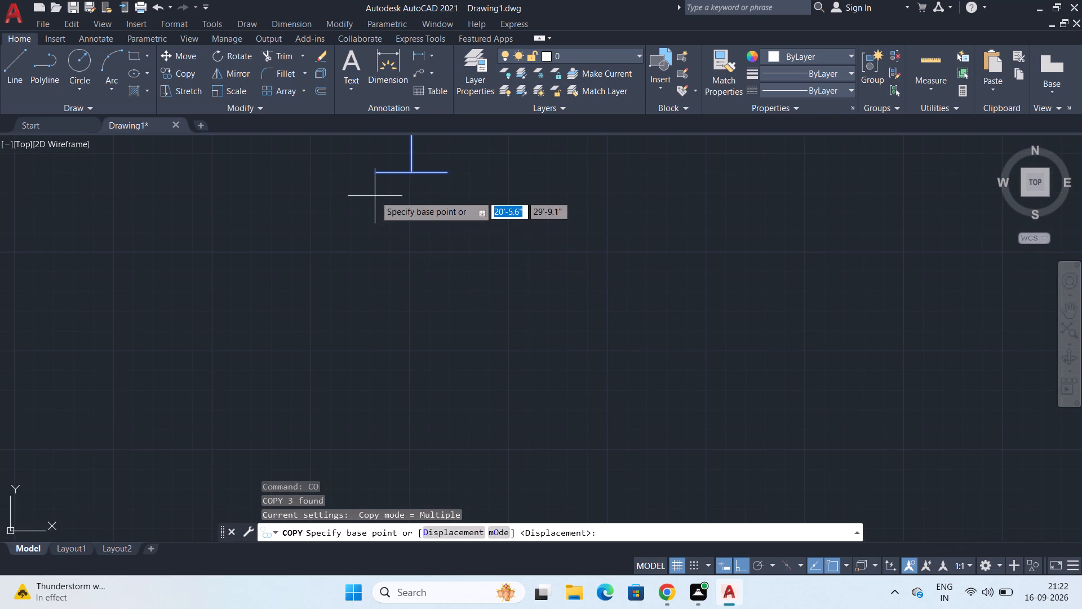
{"action": "left_click", "coordinate": [376, 173]}
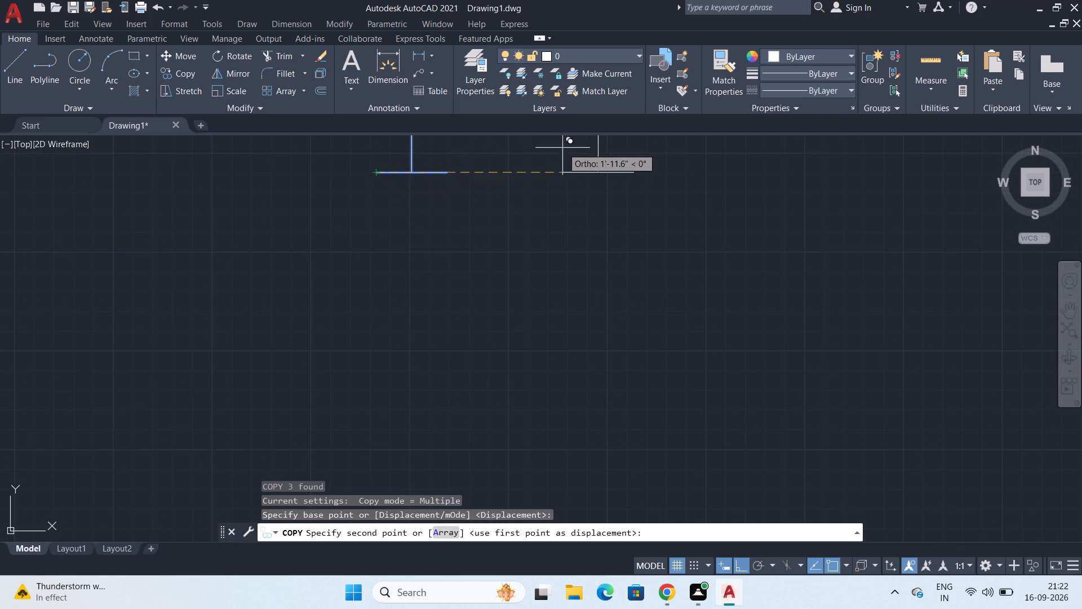
{"action": "scroll", "coordinate": [564, 152], "scroll_direction": "down", "scroll_amount": 2}
{"action": "middle_click_drag", "start_coordinate": [566, 159], "coordinate": [384, 431]}
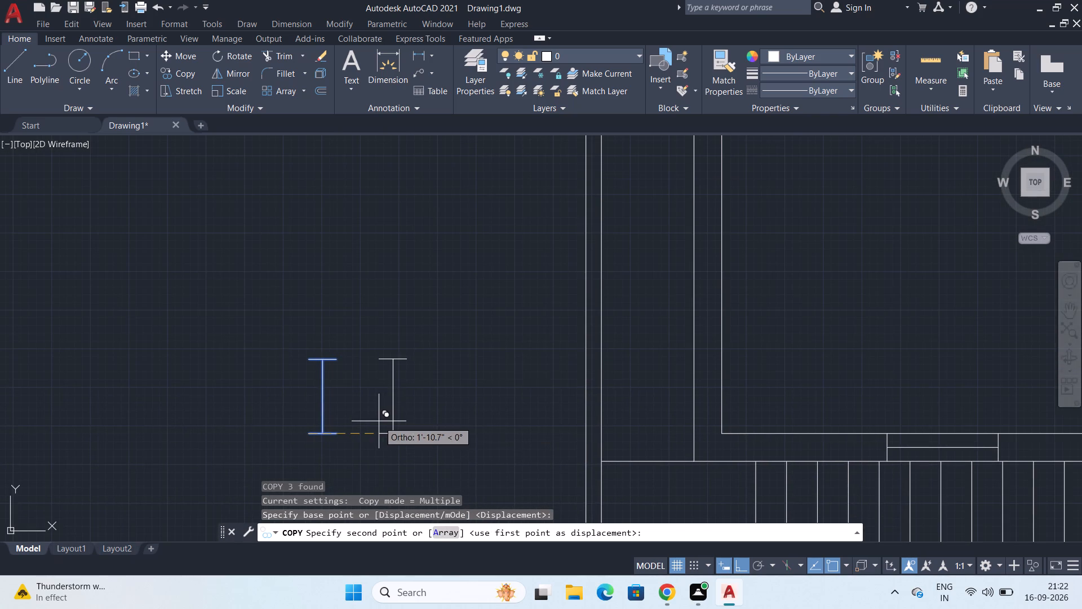
{"action": "key", "text": "F8"}
{"action": "scroll", "coordinate": [497, 276], "scroll_direction": "down", "scroll_amount": 2}
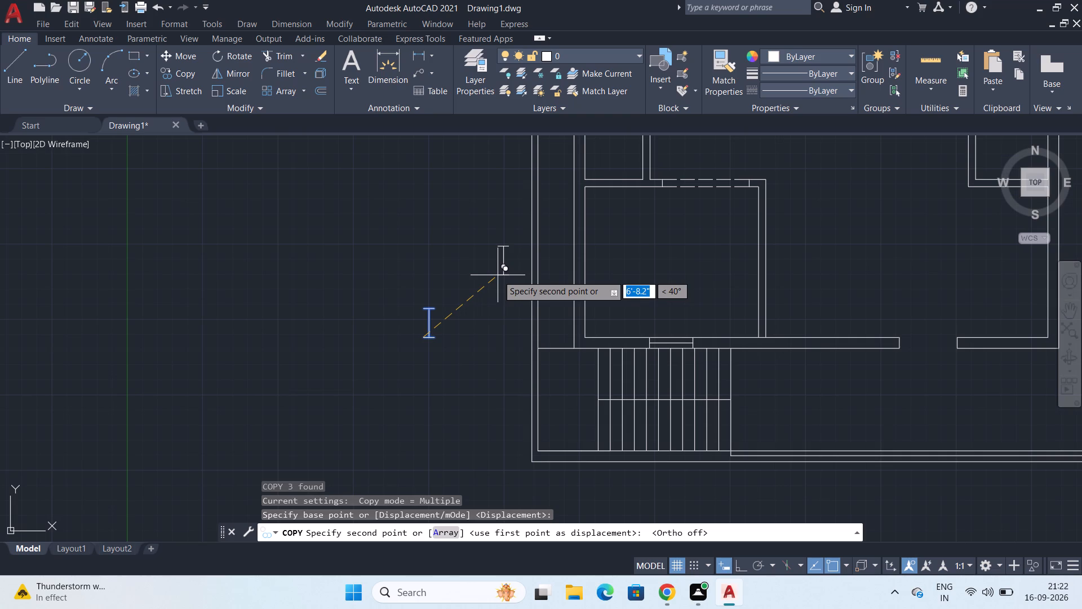
{"action": "middle_click_drag", "start_coordinate": [498, 275], "coordinate": [455, 413]}
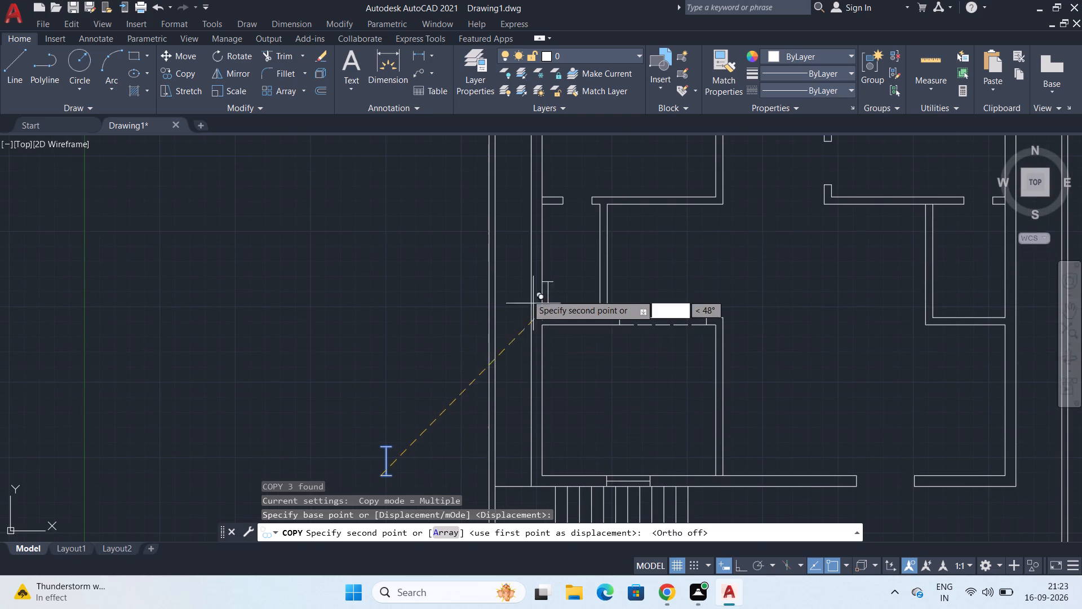
{"action": "scroll", "coordinate": [527, 294], "scroll_direction": "up", "scroll_amount": 2}
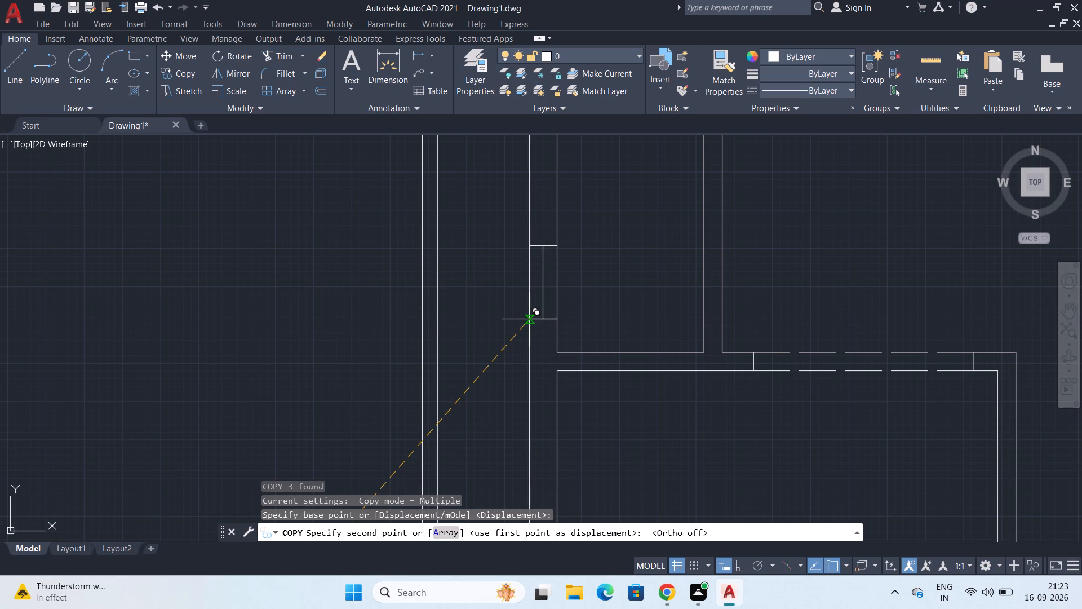
{"action": "left_click", "coordinate": [529, 319]}
{"action": "scroll", "coordinate": [644, 316], "scroll_direction": "down", "scroll_amount": 1}
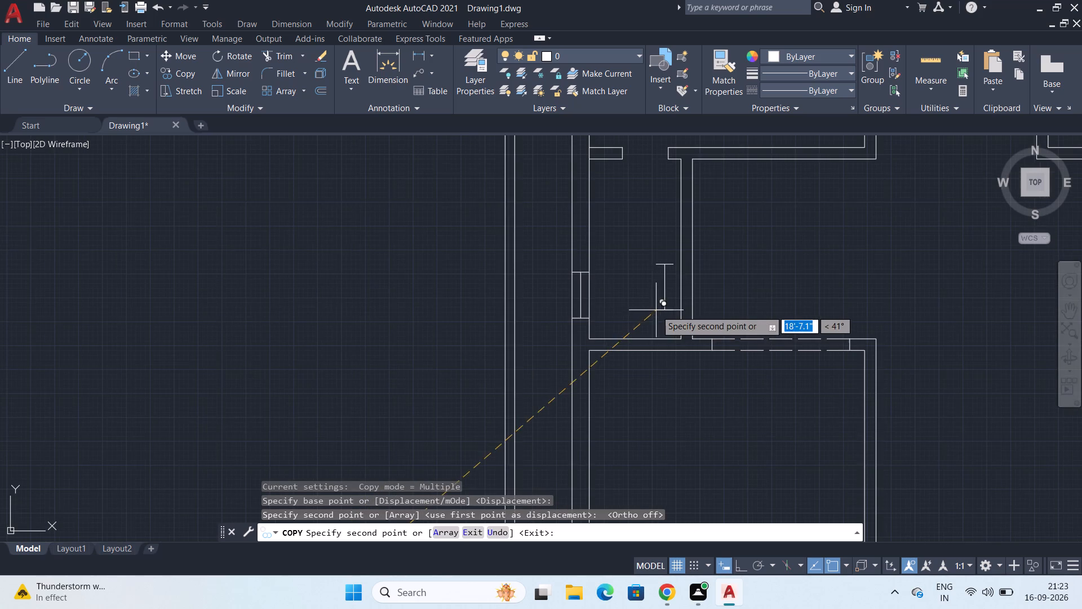
{"action": "scroll", "coordinate": [656, 310], "scroll_direction": "down", "scroll_amount": 1}
{"action": "middle_click_drag", "start_coordinate": [656, 310], "coordinate": [272, 312]}
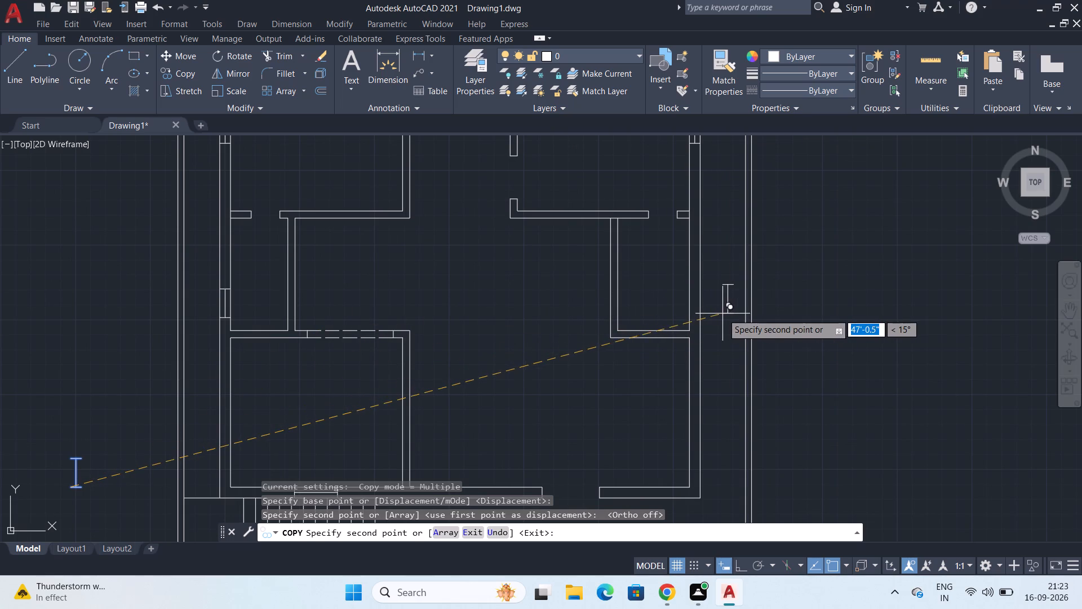
{"action": "middle_click_drag", "start_coordinate": [693, 310], "coordinate": [763, 342]}
{"action": "key", "text": "Escape"}
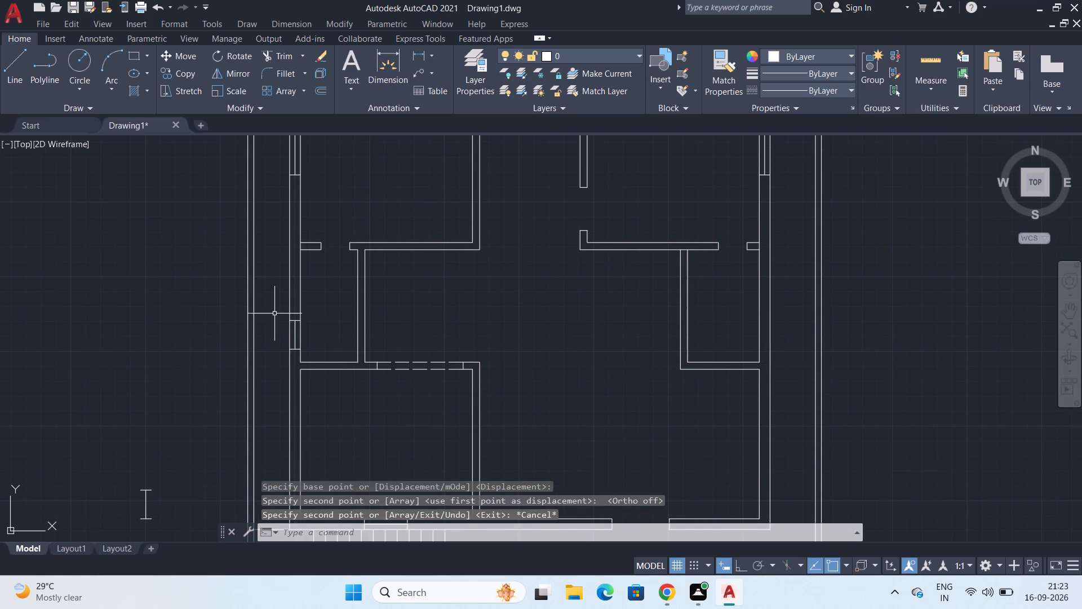
Copy the small left room's window symbol straight across into the right outer wall of the small right room with Ortho on.
{"action": "left_click", "coordinate": [272, 309]}
{"action": "left_click", "coordinate": [310, 354]}
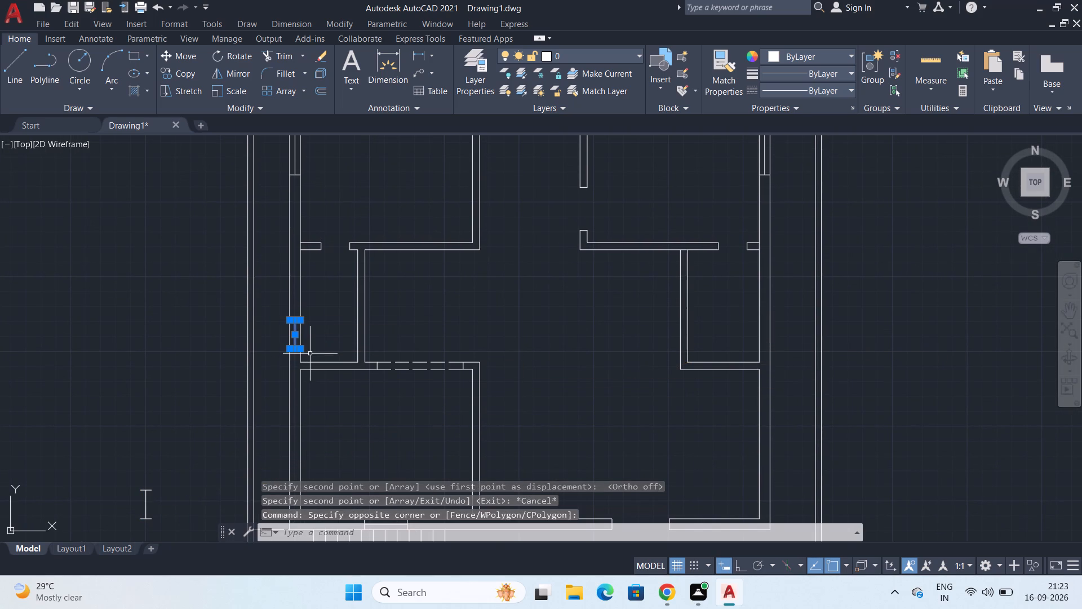
{"action": "key", "text": "c"}
{"action": "key", "text": "o"}
{"action": "key", "text": "Return"}
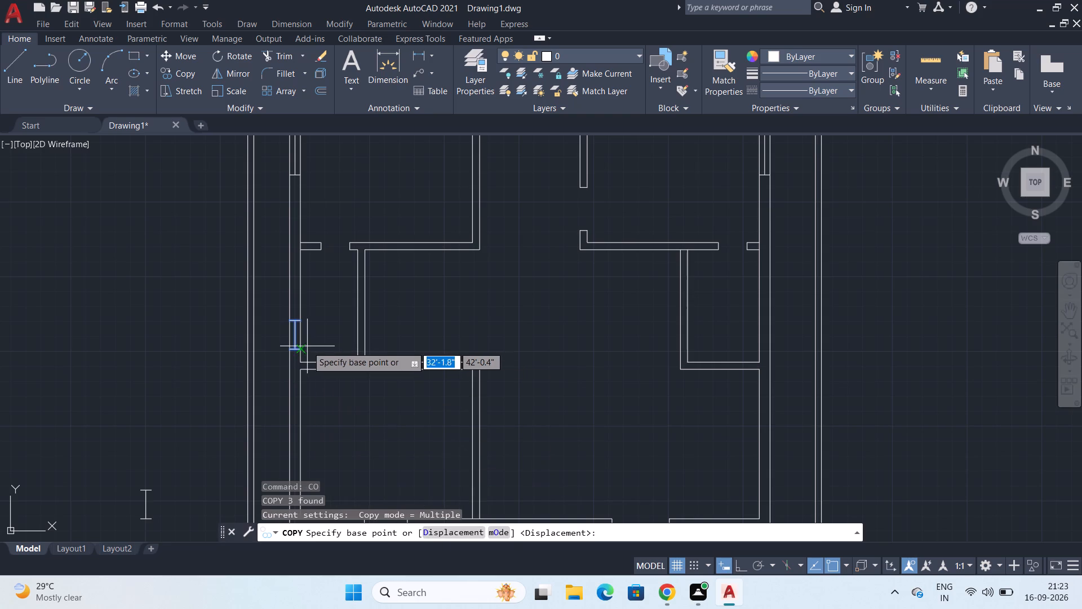
{"action": "left_click", "coordinate": [289, 350]}
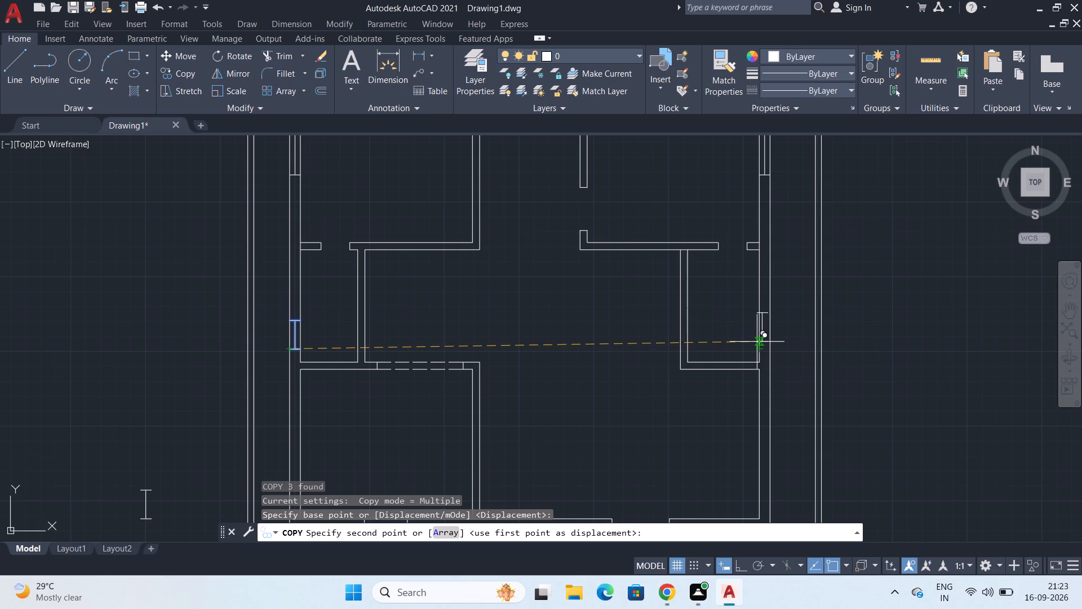
{"action": "key", "text": "F8"}
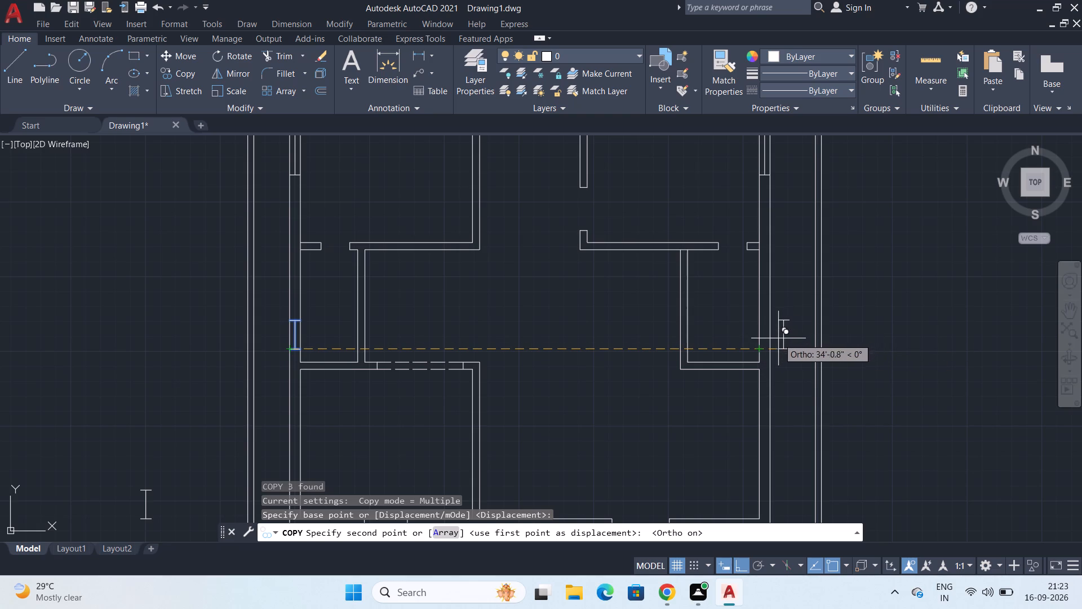
{"action": "scroll", "coordinate": [764, 348], "scroll_direction": "up", "scroll_amount": 3}
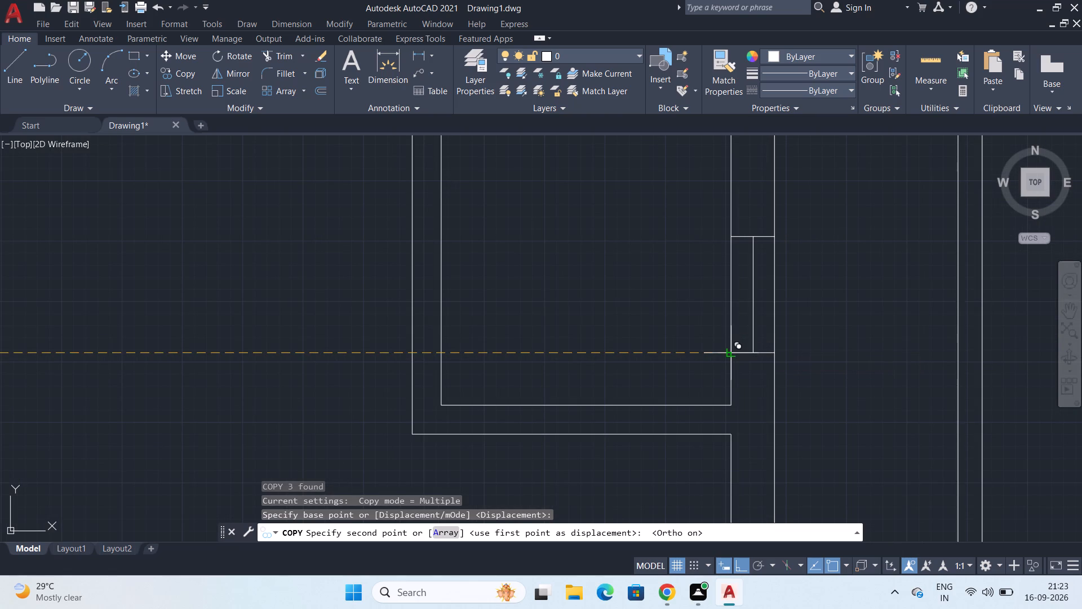
{"action": "left_click", "coordinate": [728, 349]}
{"action": "scroll", "coordinate": [801, 294], "scroll_direction": "down", "scroll_amount": 1}
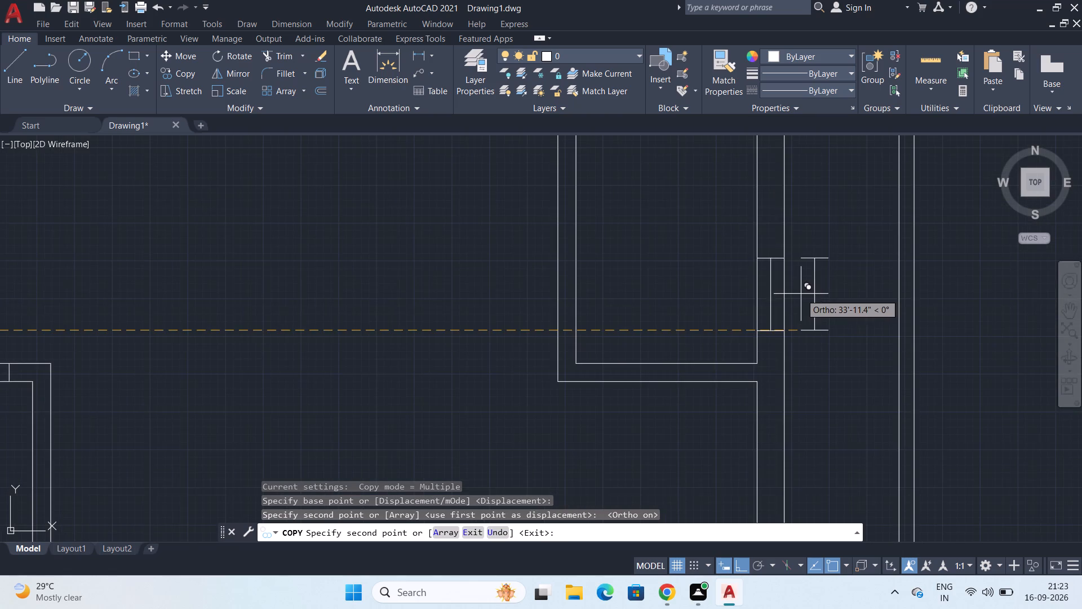
{"action": "scroll", "coordinate": [801, 294], "scroll_direction": "down", "scroll_amount": 2}
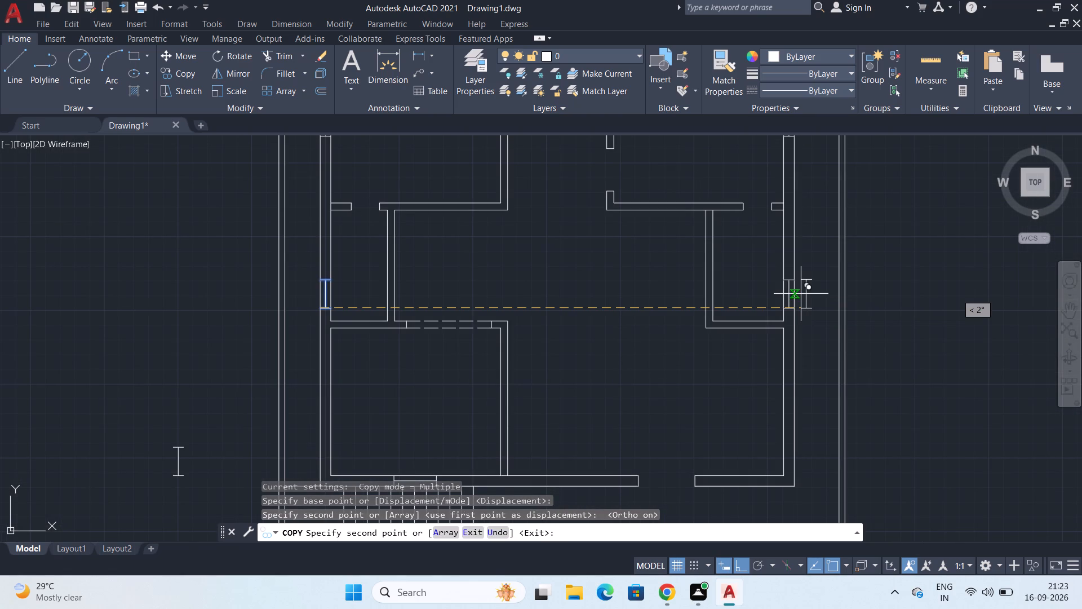
{"action": "middle_click_drag", "start_coordinate": [801, 294], "coordinate": [800, 306]}
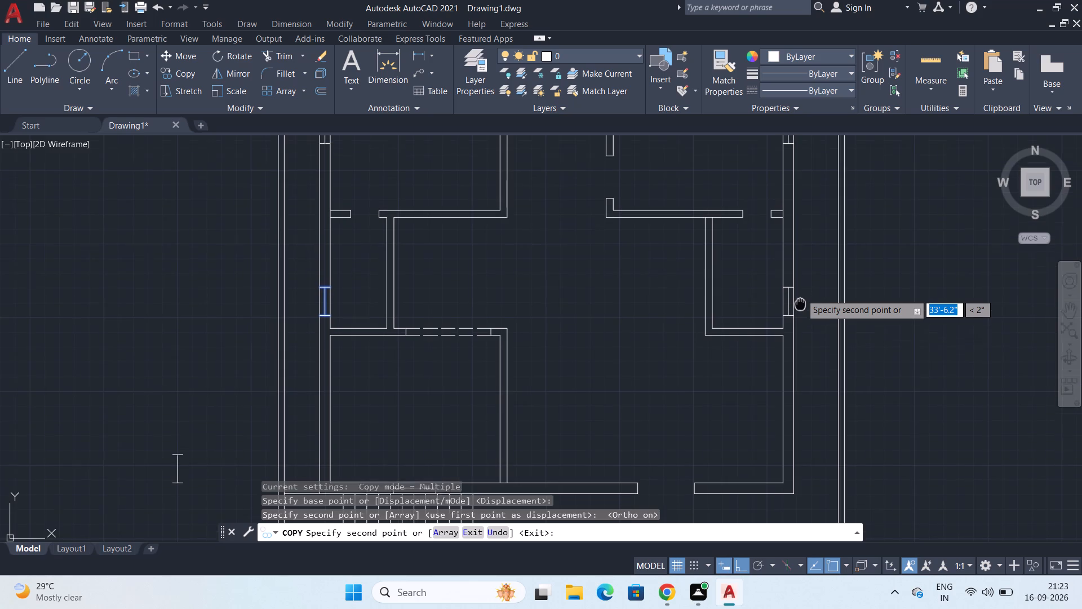
{"action": "middle_click_drag", "start_coordinate": [800, 306], "coordinate": [783, 456]}
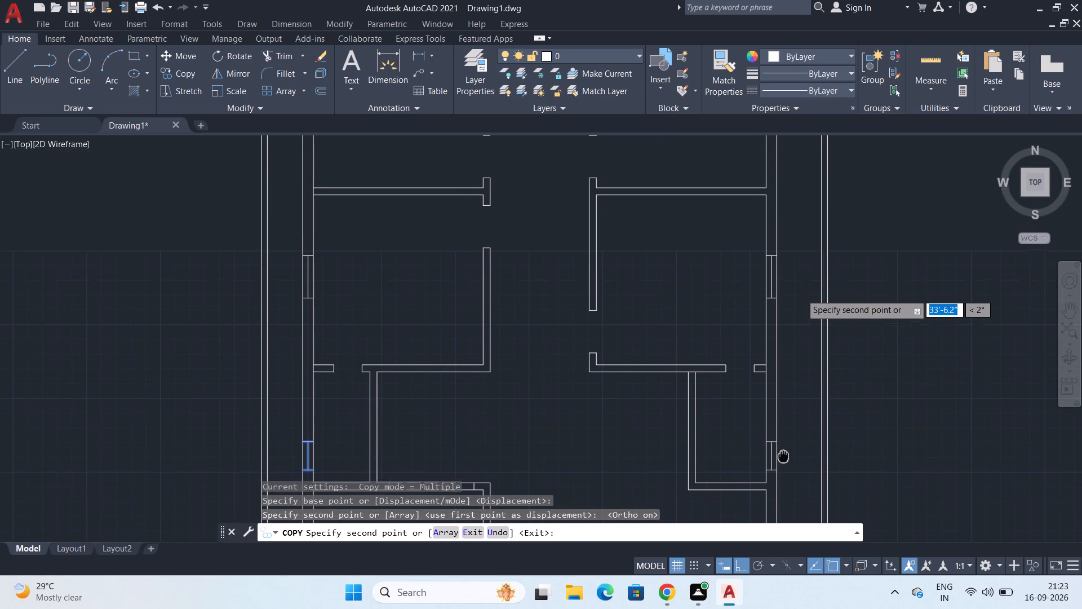
{"action": "middle_click_drag", "start_coordinate": [783, 456], "coordinate": [783, 457]}
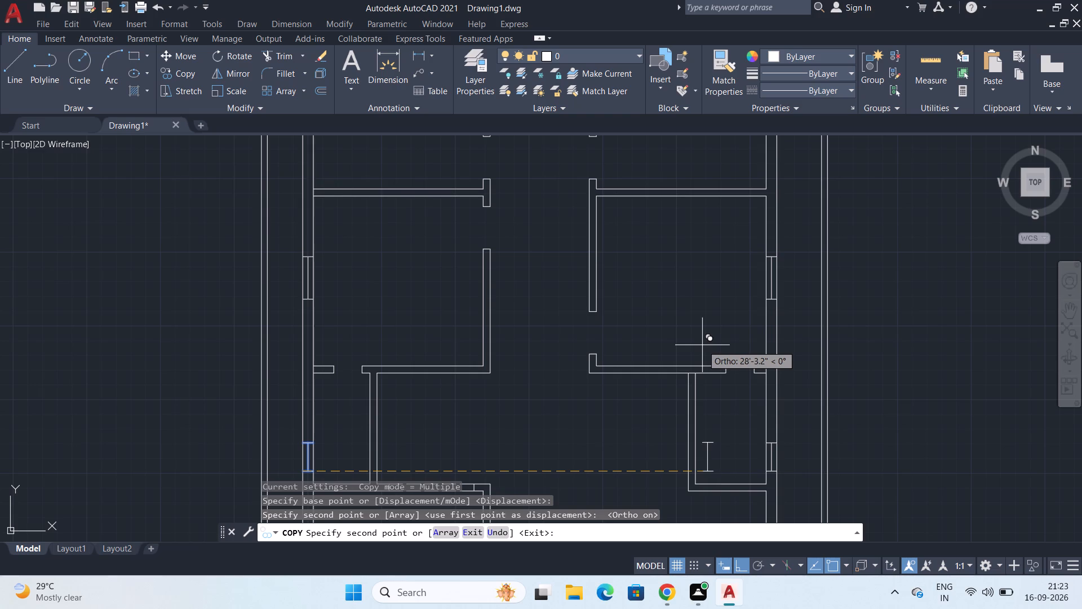
{"action": "key", "text": "Escape"}
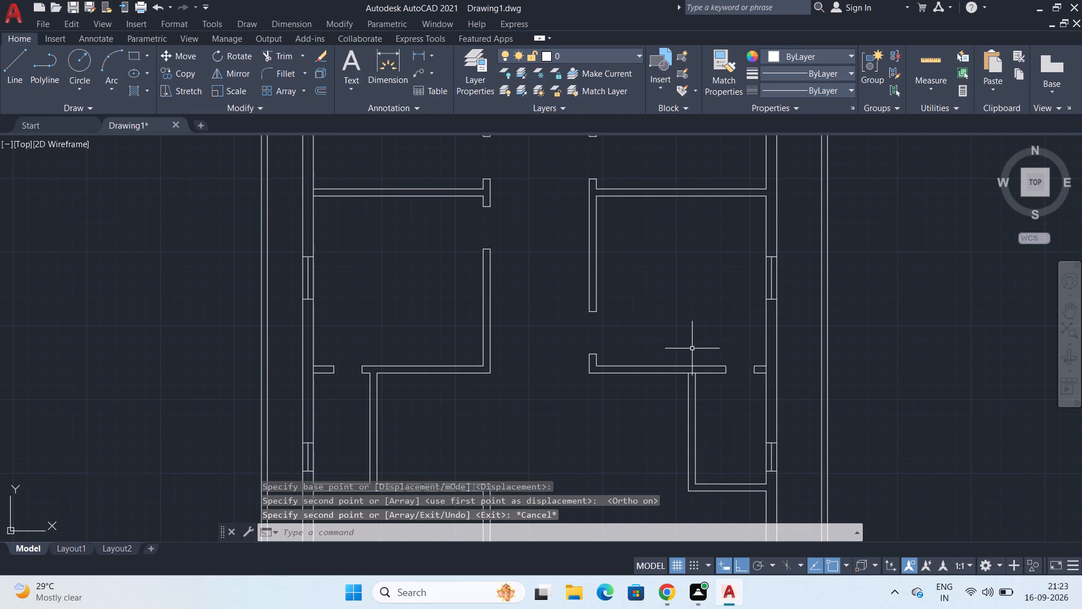
Rotate the spare window symbol outside the left boundary by 90° so that it lies horizontally.
{"action": "scroll", "coordinate": [692, 348], "scroll_direction": "down", "scroll_amount": 2}
{"action": "middle_click_drag", "start_coordinate": [692, 350], "coordinate": [701, 316]}
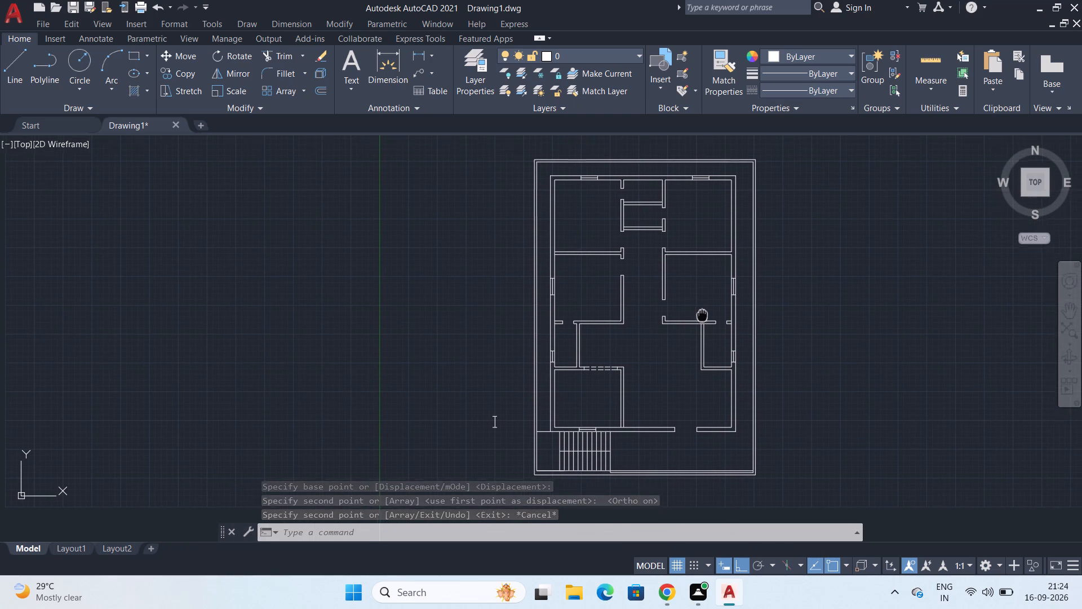
{"action": "middle_click_drag", "start_coordinate": [701, 316], "coordinate": [690, 319]}
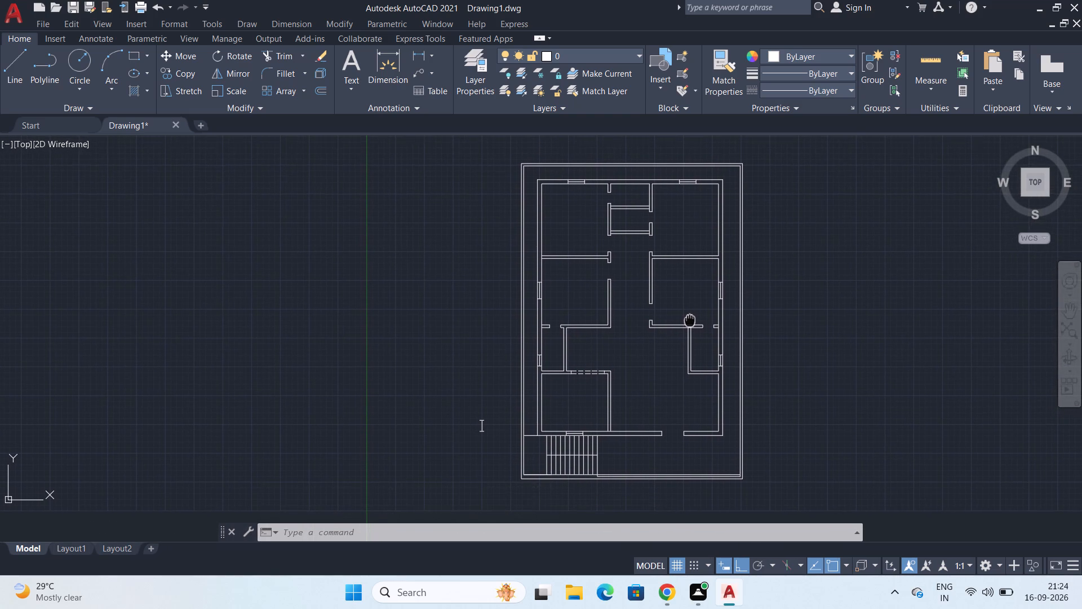
{"action": "middle_click_drag", "start_coordinate": [690, 319], "coordinate": [685, 324]}
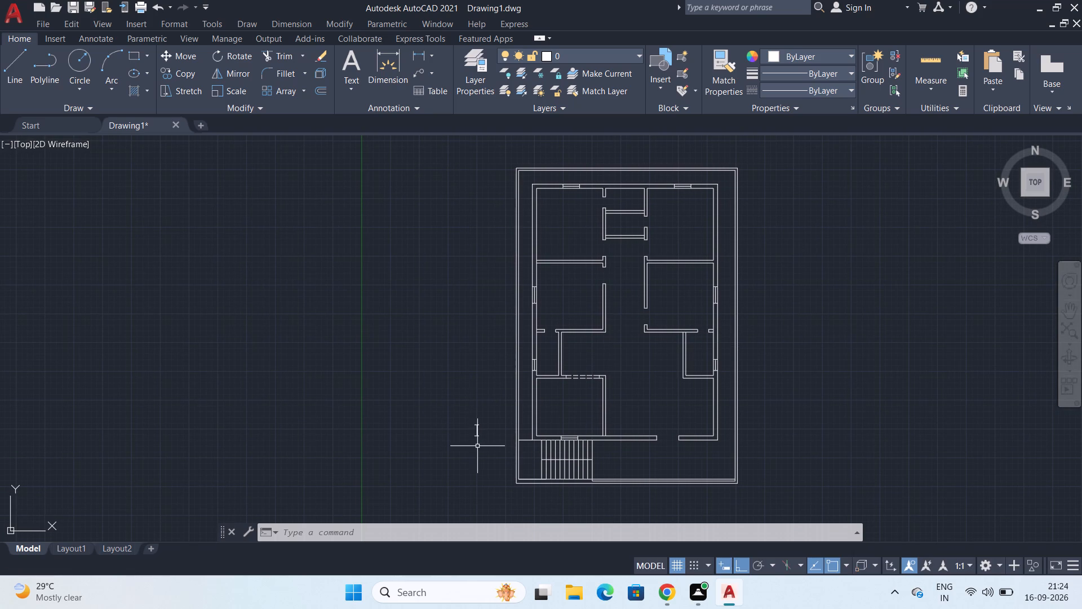
{"action": "left_click", "coordinate": [468, 420]}
{"action": "left_click", "coordinate": [495, 457]}
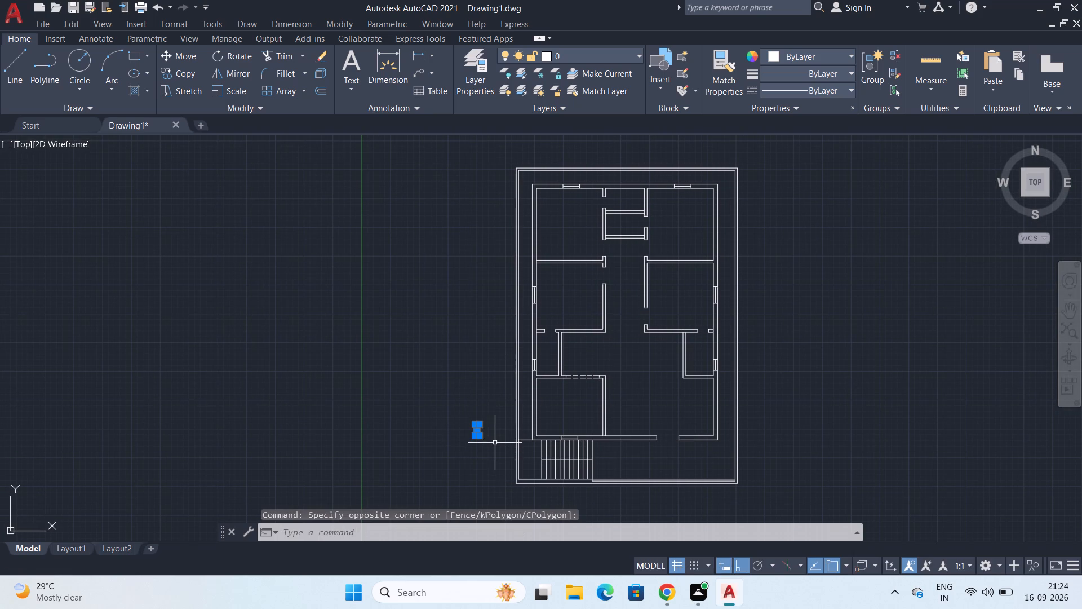
{"action": "type", "text": "RO"}
{"action": "key", "text": "Return"}
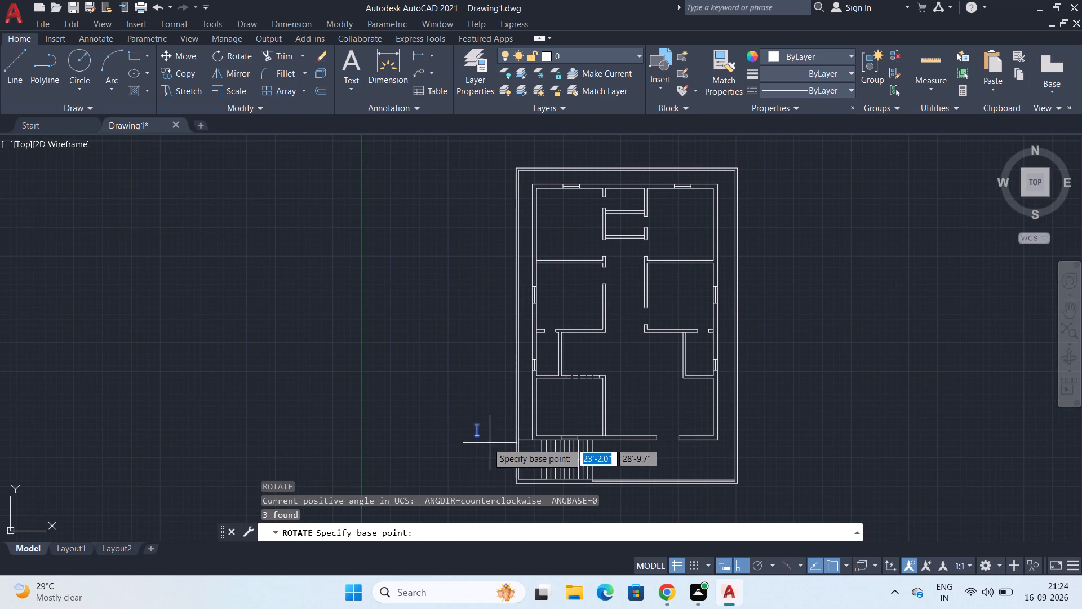
{"action": "left_click", "coordinate": [478, 437]}
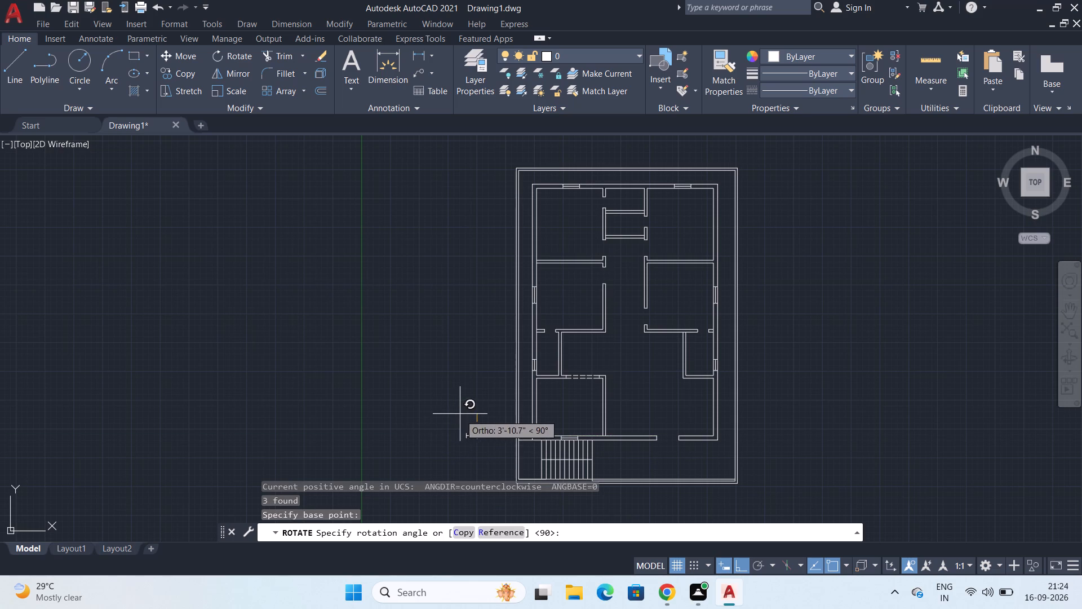
{"action": "left_click", "coordinate": [474, 404]}
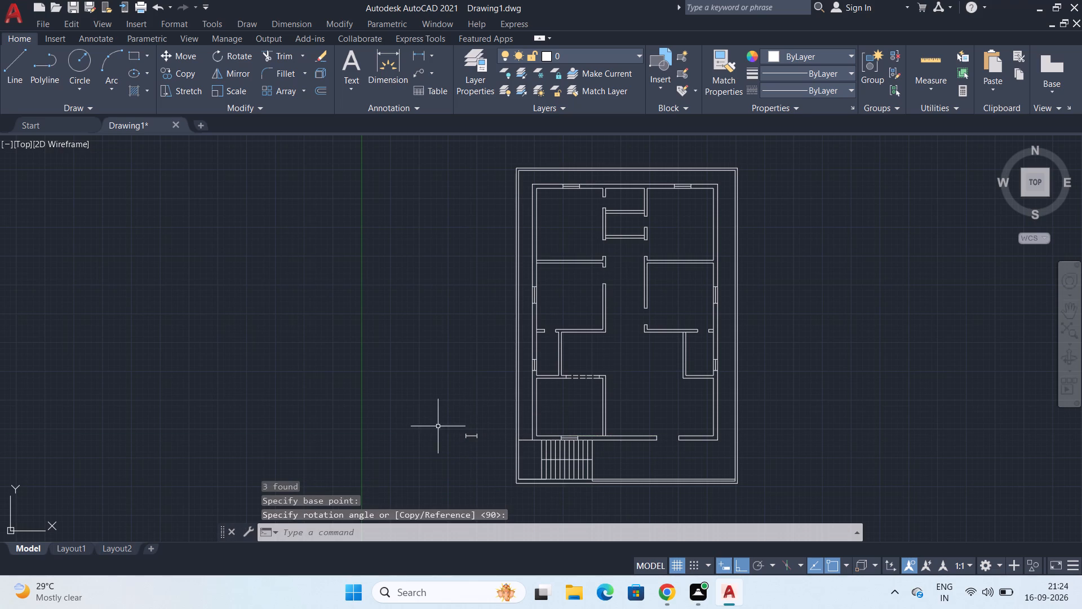
Copy the spare horizontal window symbol into the top outer wall of the small top-centre room, with Ortho off.
{"action": "left_click", "coordinate": [450, 422]}
{"action": "left_click", "coordinate": [498, 475]}
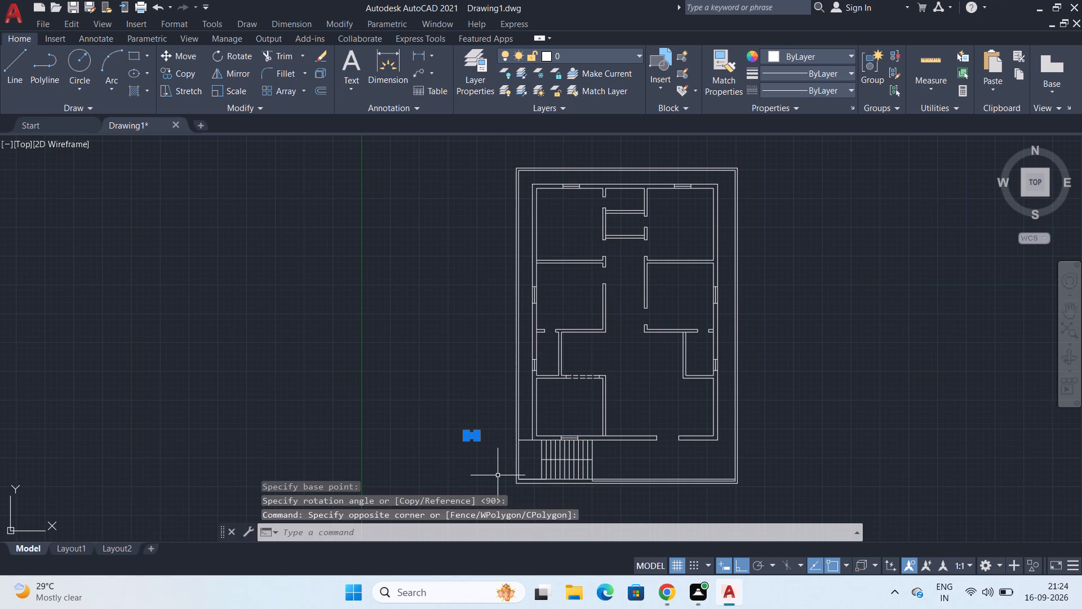
{"action": "type", "text": "CO"}
{"action": "key", "text": "Return"}
{"action": "scroll", "coordinate": [465, 456], "scroll_direction": "up", "scroll_amount": 1}
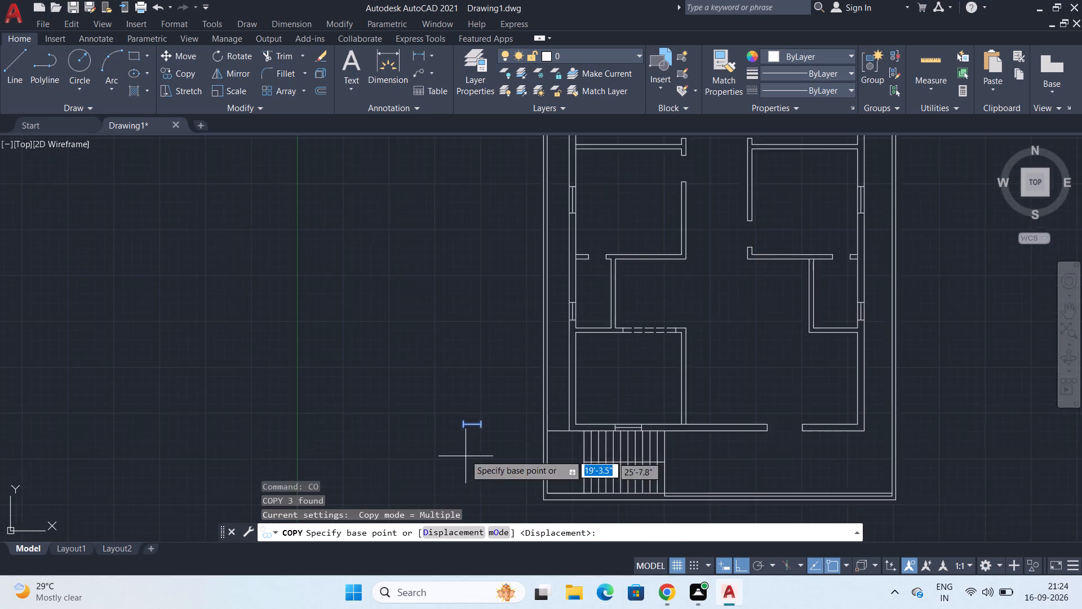
{"action": "scroll", "coordinate": [465, 454], "scroll_direction": "up", "scroll_amount": 4}
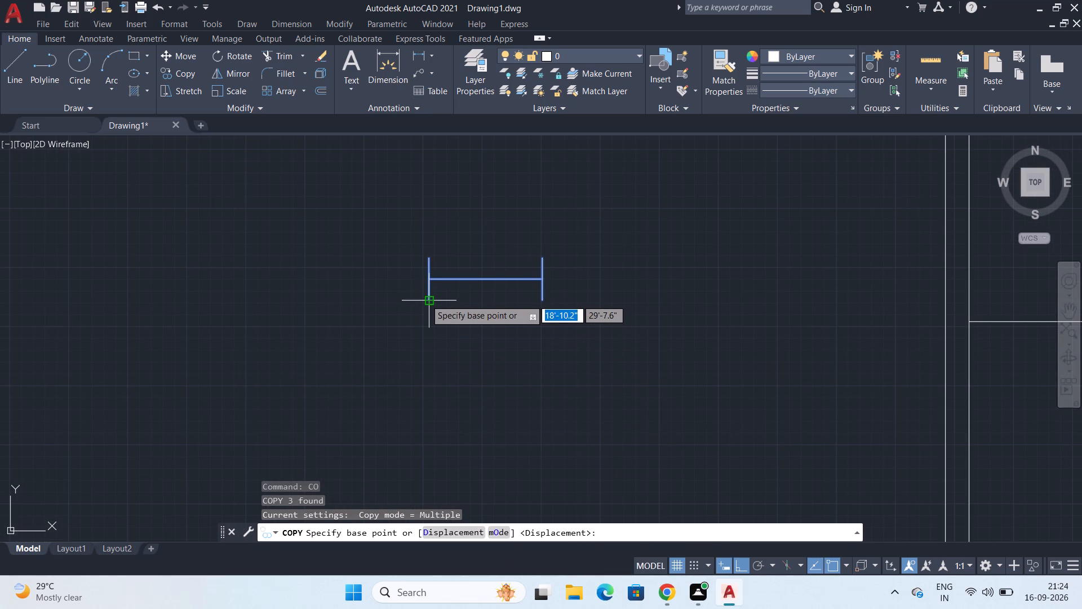
{"action": "left_click", "coordinate": [425, 298]}
{"action": "scroll", "coordinate": [686, 157], "scroll_direction": "down", "scroll_amount": 2}
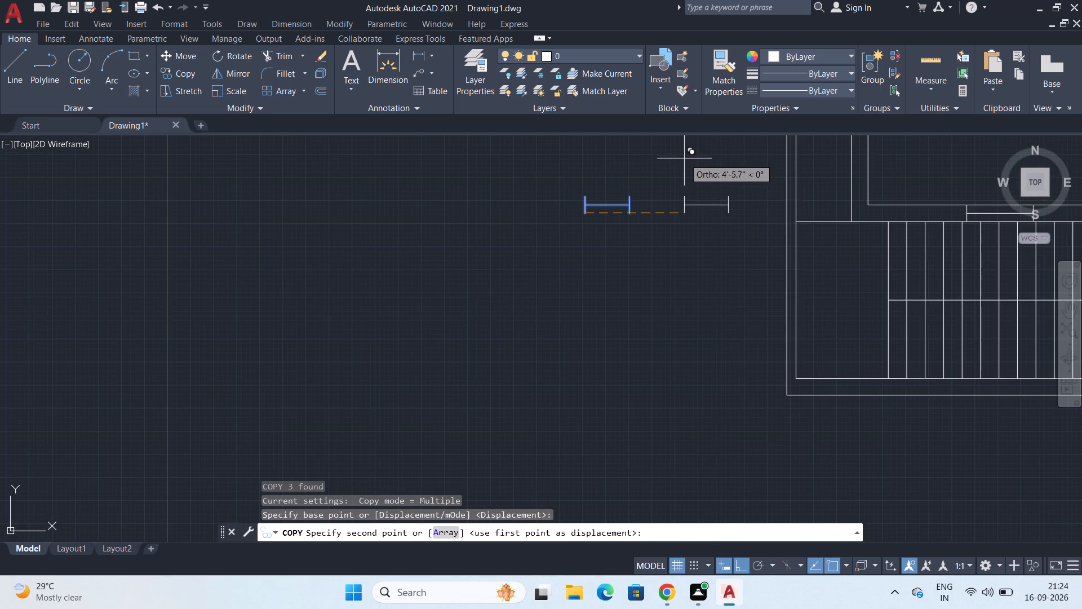
{"action": "middle_click_drag", "start_coordinate": [684, 158], "coordinate": [442, 377]}
{"action": "key", "text": "F8"}
{"action": "scroll", "coordinate": [607, 248], "scroll_direction": "down", "scroll_amount": 2}
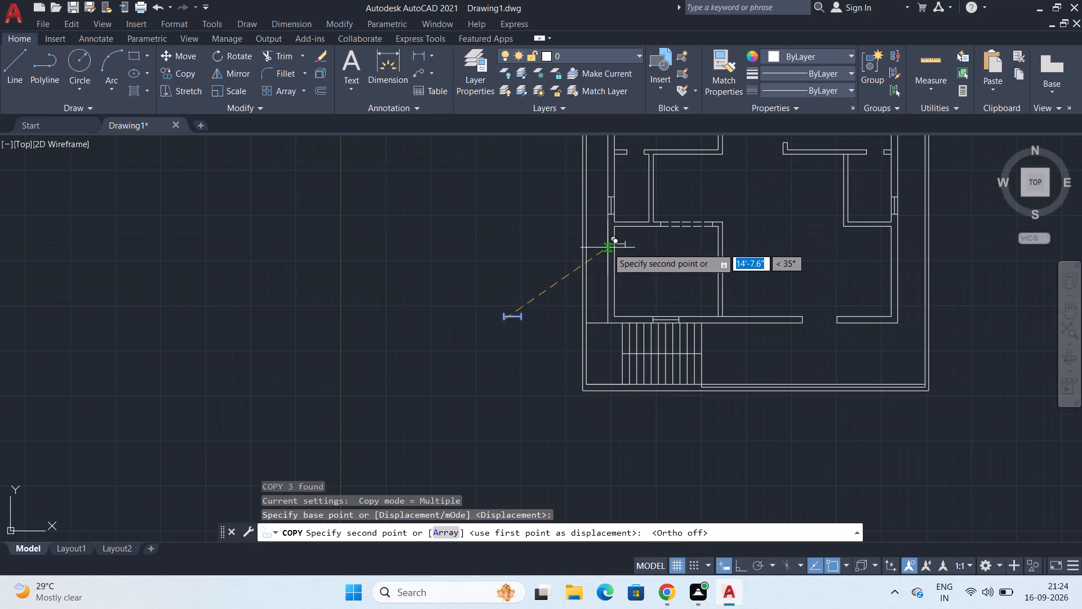
{"action": "middle_click_drag", "start_coordinate": [608, 248], "coordinate": [381, 342]}
{"action": "middle_click_drag", "start_coordinate": [498, 240], "coordinate": [426, 385]}
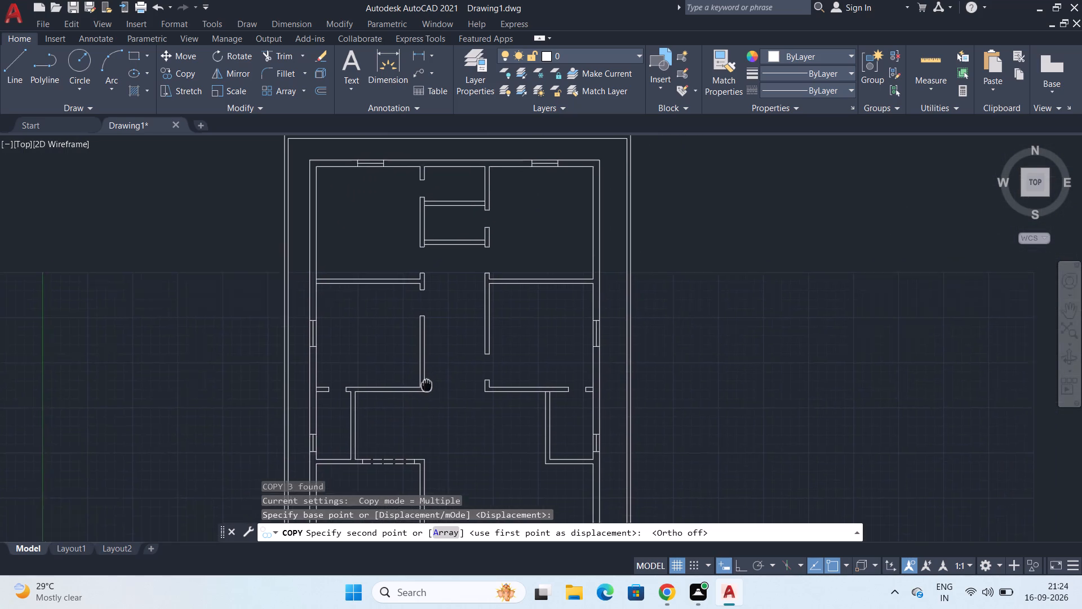
{"action": "middle_click_drag", "start_coordinate": [426, 385], "coordinate": [402, 428]}
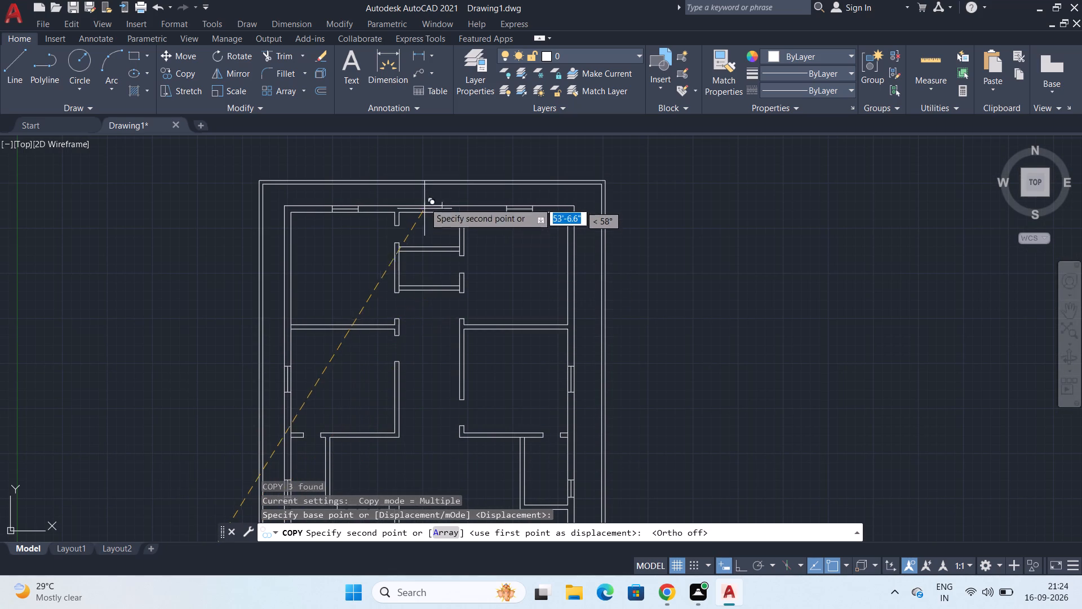
{"action": "scroll", "coordinate": [424, 202], "scroll_direction": "up", "scroll_amount": 4}
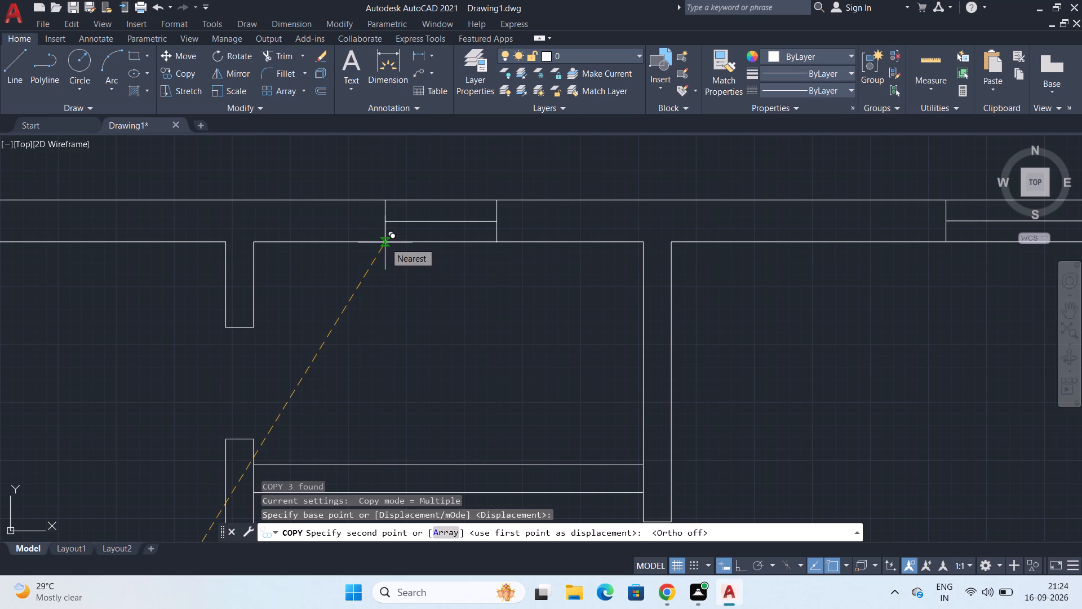
{"action": "left_click", "coordinate": [385, 242]}
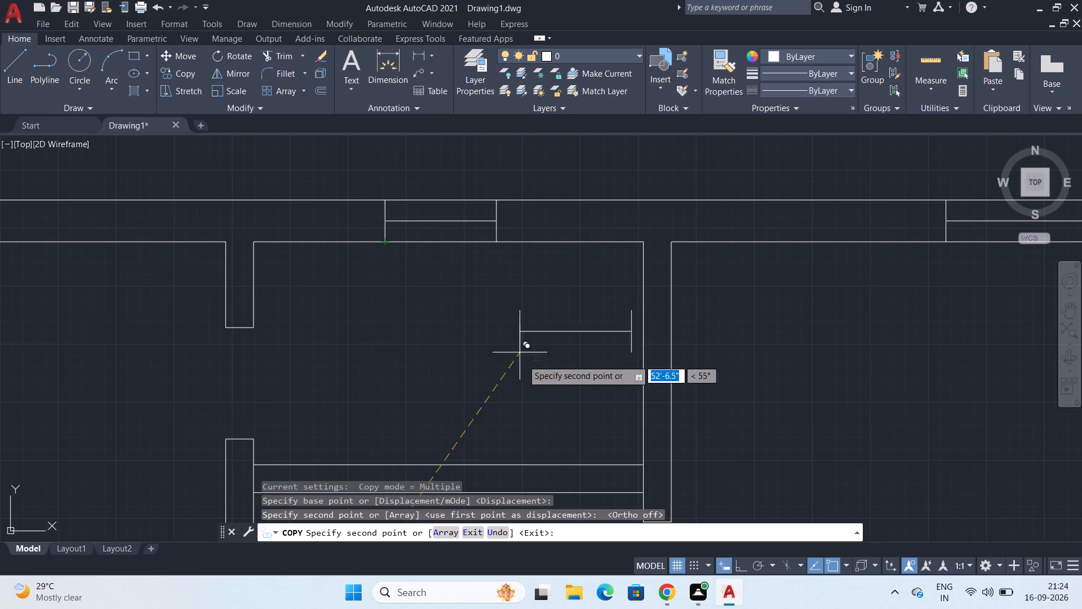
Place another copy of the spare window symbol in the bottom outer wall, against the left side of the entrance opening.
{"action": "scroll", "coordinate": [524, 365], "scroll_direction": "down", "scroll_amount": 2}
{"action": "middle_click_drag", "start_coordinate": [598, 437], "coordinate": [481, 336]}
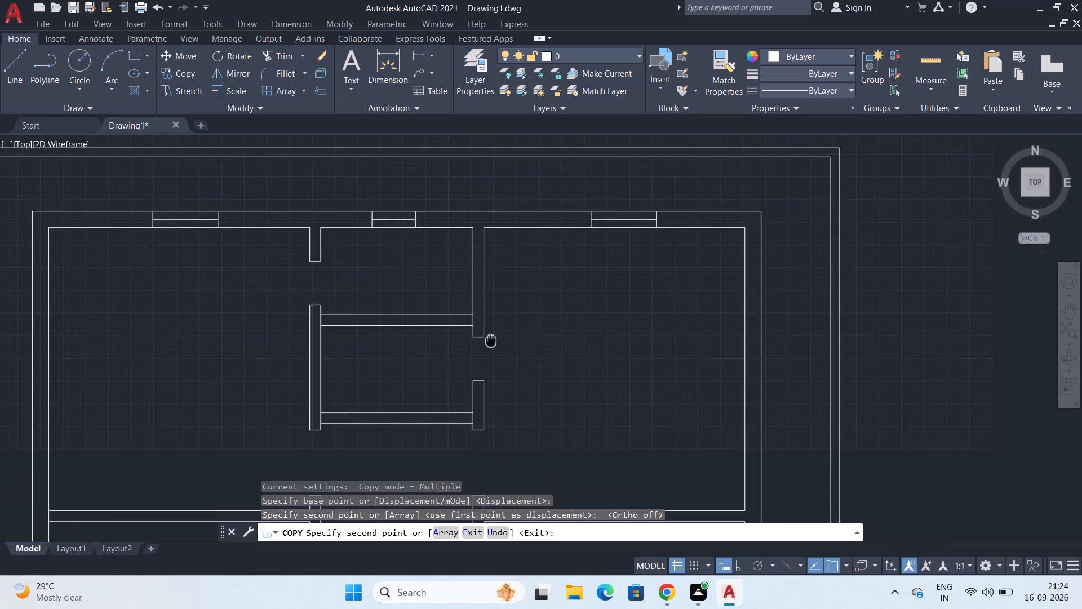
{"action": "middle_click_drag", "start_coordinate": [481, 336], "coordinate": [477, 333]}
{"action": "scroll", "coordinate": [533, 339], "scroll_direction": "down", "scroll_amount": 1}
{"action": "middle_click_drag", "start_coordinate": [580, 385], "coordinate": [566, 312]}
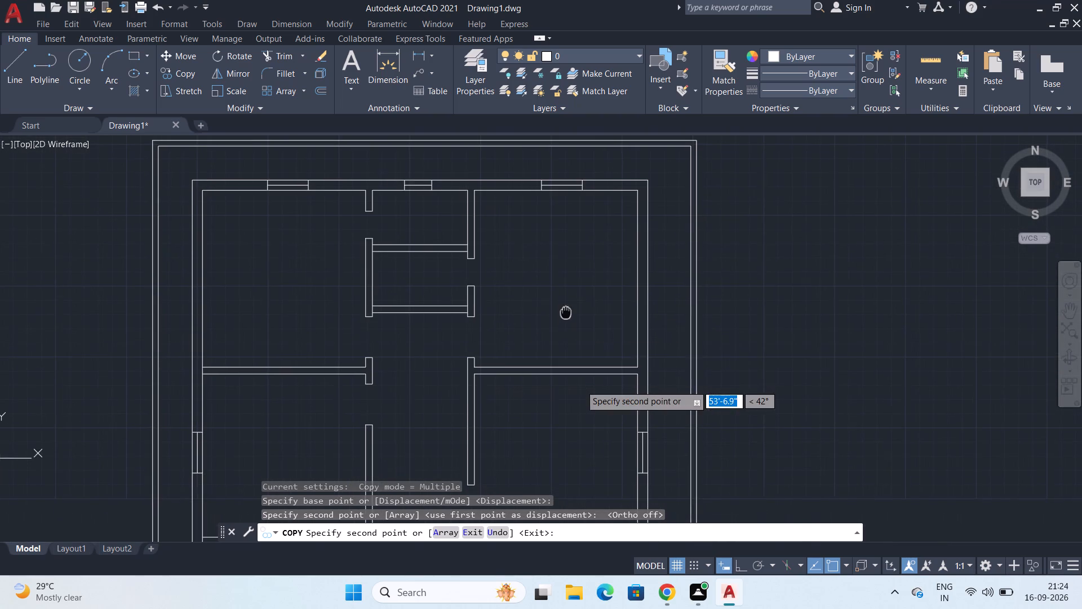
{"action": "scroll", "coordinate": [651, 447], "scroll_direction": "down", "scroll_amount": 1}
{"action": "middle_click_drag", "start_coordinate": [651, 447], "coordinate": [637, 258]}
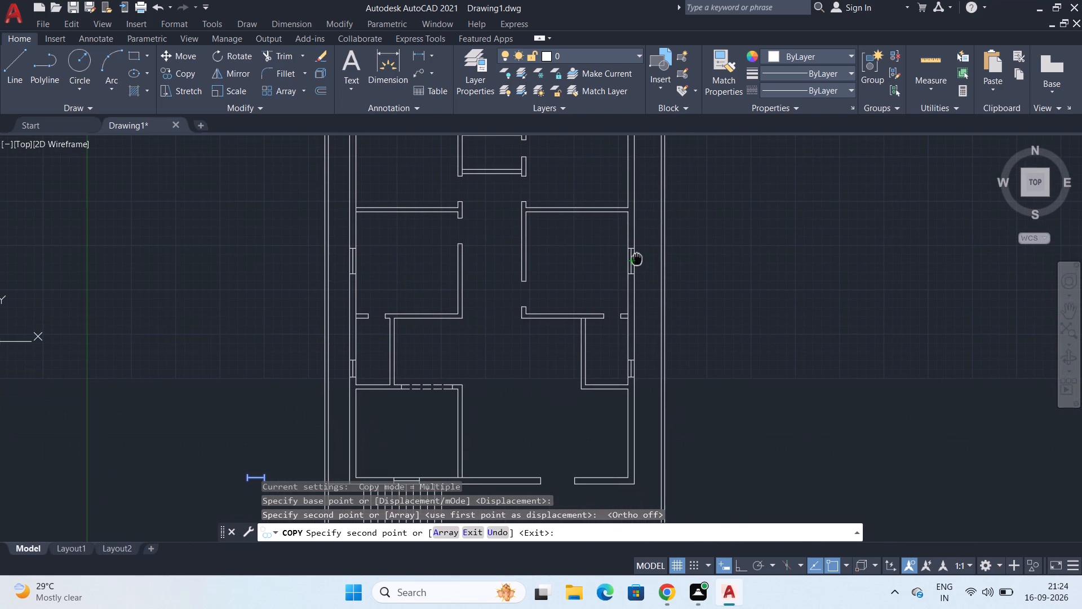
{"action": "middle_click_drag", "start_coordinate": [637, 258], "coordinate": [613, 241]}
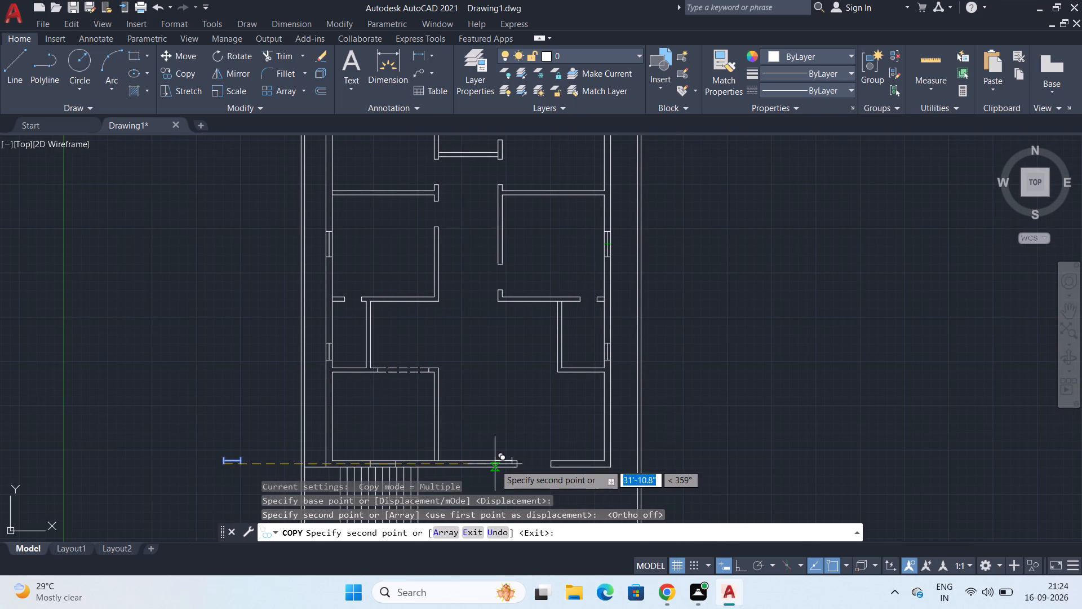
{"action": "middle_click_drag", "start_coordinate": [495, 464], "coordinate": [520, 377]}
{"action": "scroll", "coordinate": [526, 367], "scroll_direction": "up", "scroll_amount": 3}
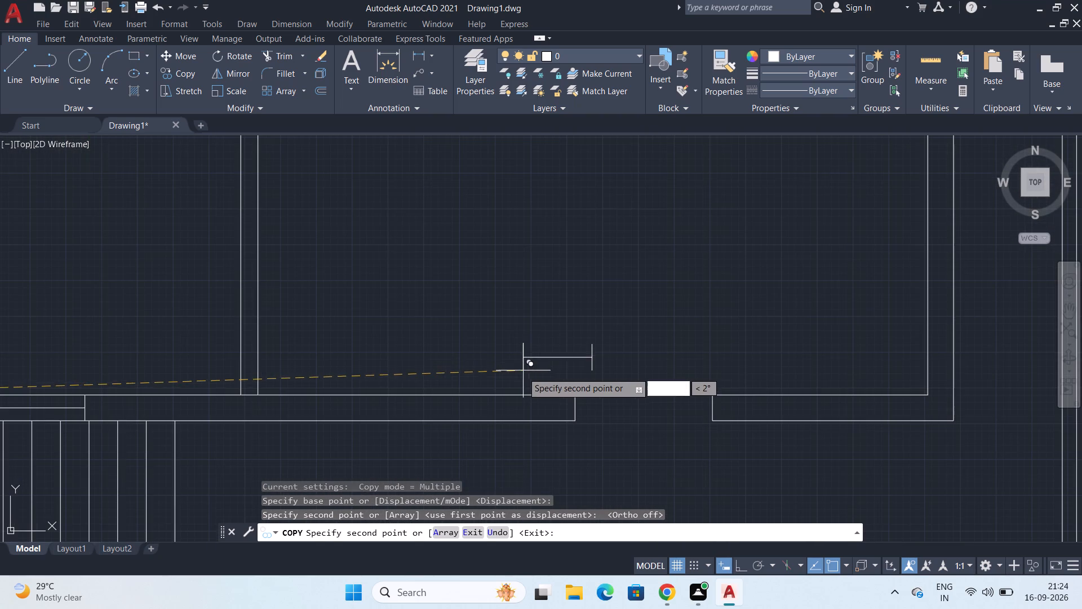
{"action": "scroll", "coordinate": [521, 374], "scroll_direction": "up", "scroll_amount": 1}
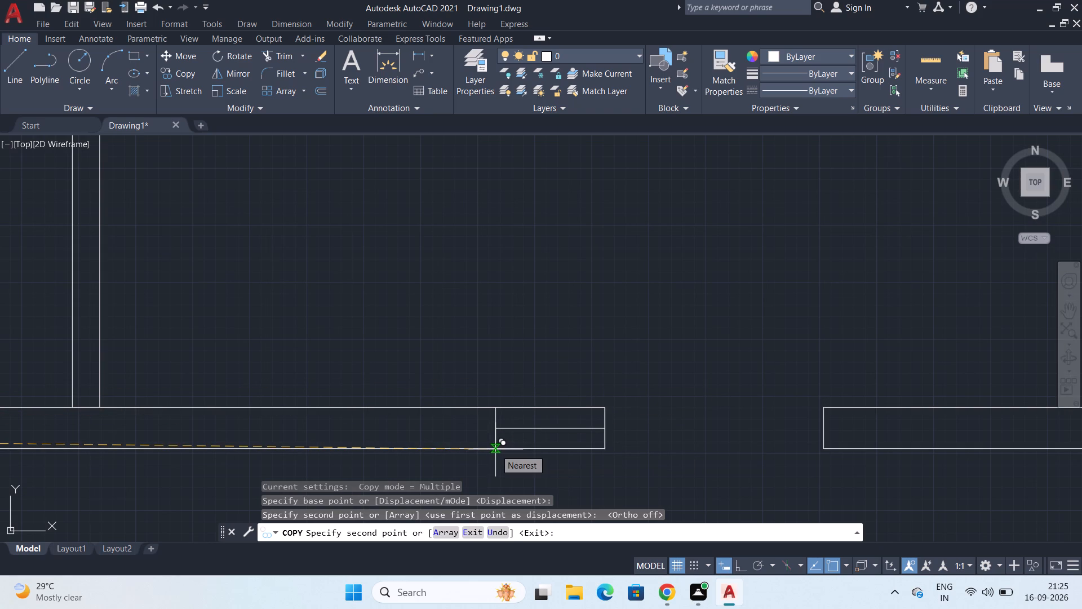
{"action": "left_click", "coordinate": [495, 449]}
Place a copy of the spare window symbol in the bottom outer wall, starting at the right side of the entrance opening.
{"action": "scroll", "coordinate": [640, 449], "scroll_direction": "up", "scroll_amount": 3}
{"action": "scroll", "coordinate": [508, 408], "scroll_direction": "up", "scroll_amount": 2}
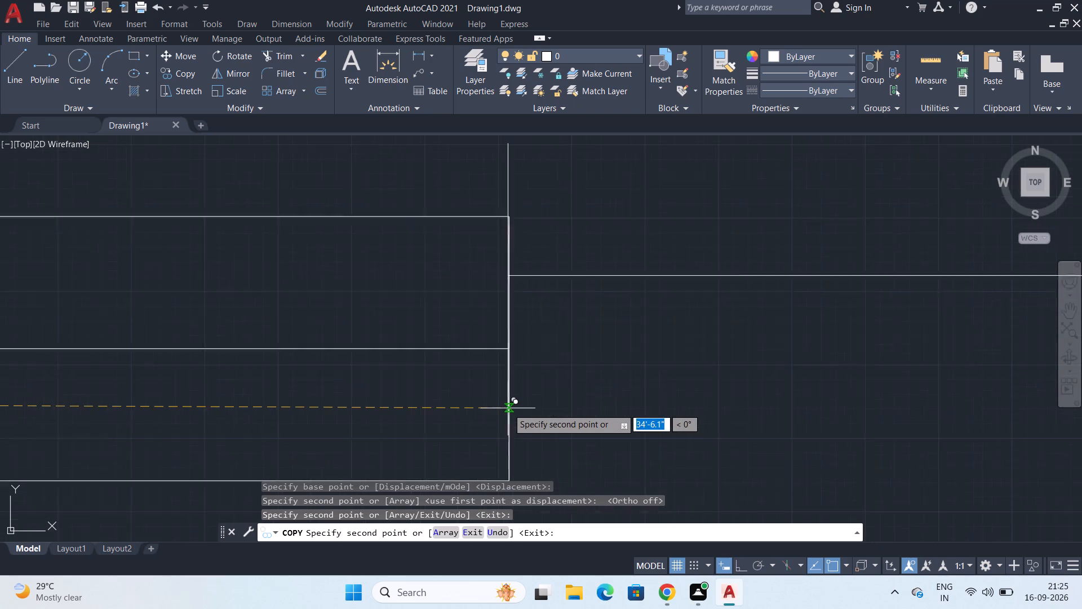
{"action": "scroll", "coordinate": [509, 404], "scroll_direction": "up", "scroll_amount": 1}
{"action": "scroll", "coordinate": [651, 433], "scroll_direction": "down", "scroll_amount": 5}
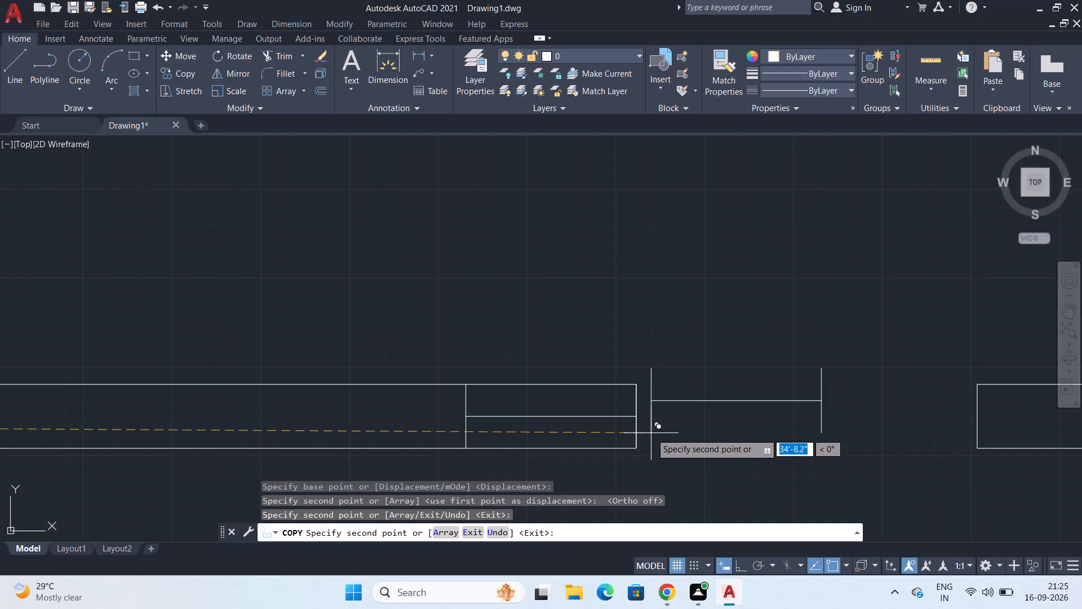
{"action": "middle_click_drag", "start_coordinate": [651, 433], "coordinate": [568, 434]}
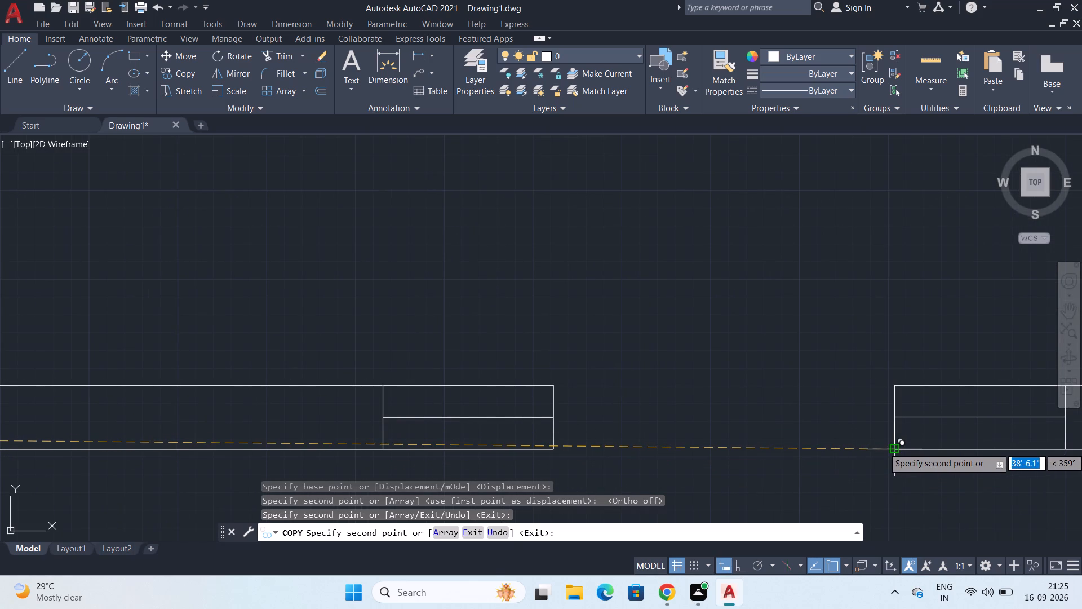
{"action": "left_click", "coordinate": [895, 447]}
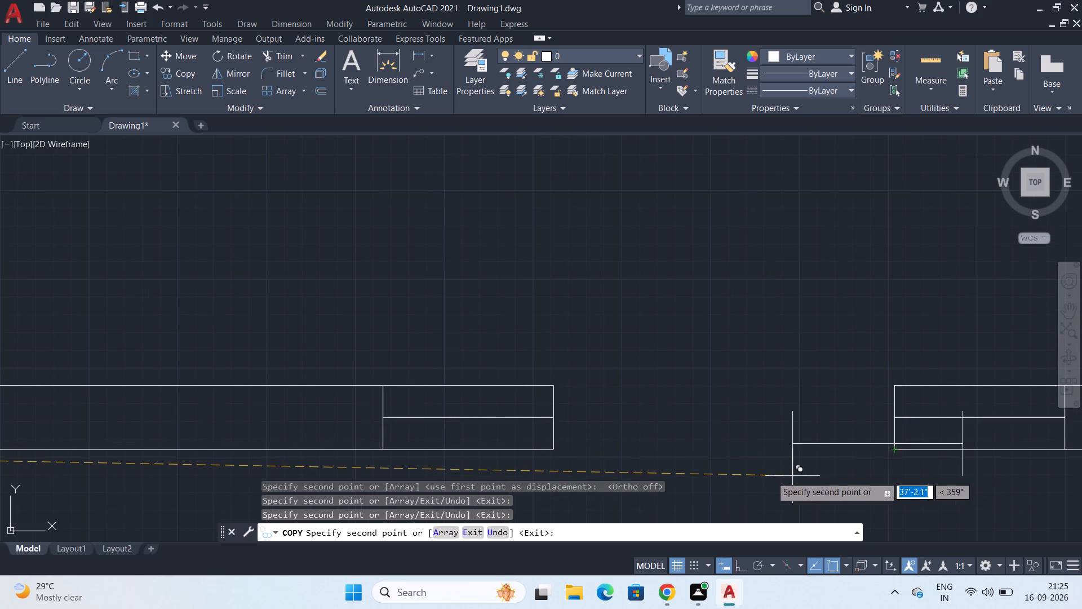
{"action": "key", "text": "Escape"}
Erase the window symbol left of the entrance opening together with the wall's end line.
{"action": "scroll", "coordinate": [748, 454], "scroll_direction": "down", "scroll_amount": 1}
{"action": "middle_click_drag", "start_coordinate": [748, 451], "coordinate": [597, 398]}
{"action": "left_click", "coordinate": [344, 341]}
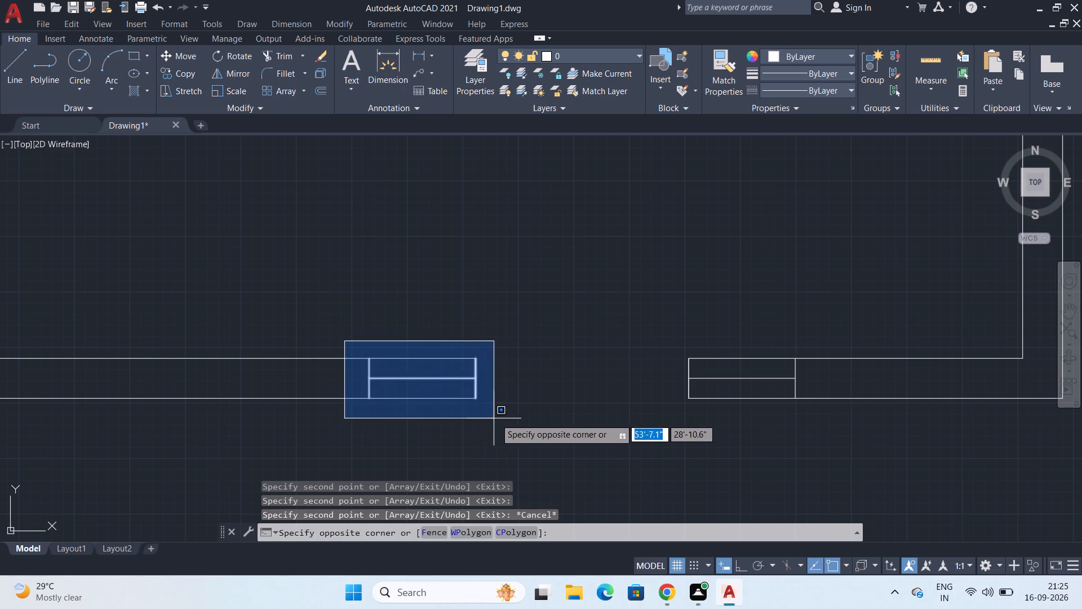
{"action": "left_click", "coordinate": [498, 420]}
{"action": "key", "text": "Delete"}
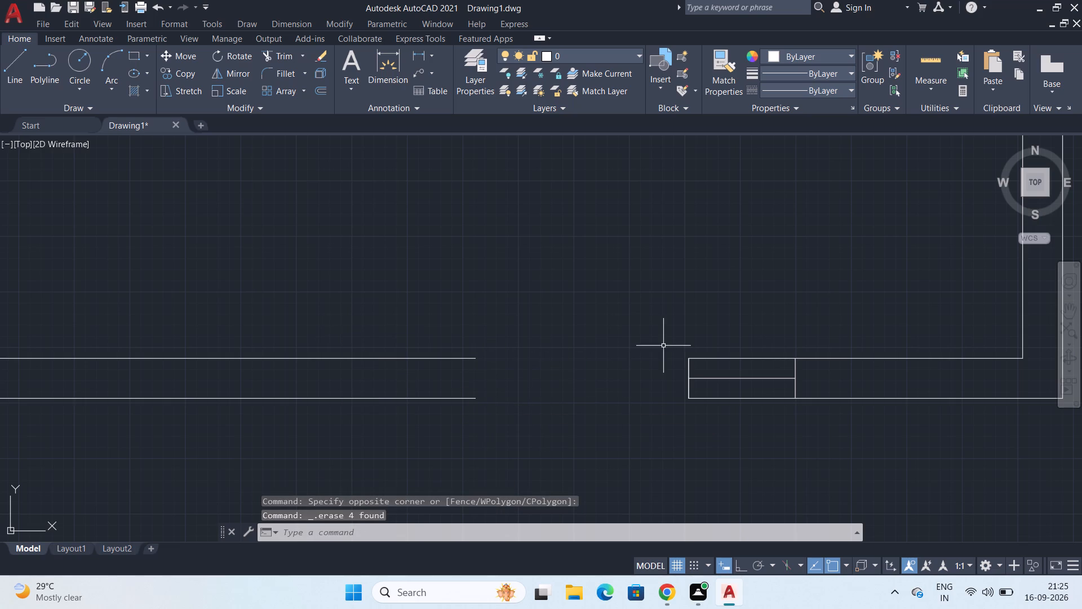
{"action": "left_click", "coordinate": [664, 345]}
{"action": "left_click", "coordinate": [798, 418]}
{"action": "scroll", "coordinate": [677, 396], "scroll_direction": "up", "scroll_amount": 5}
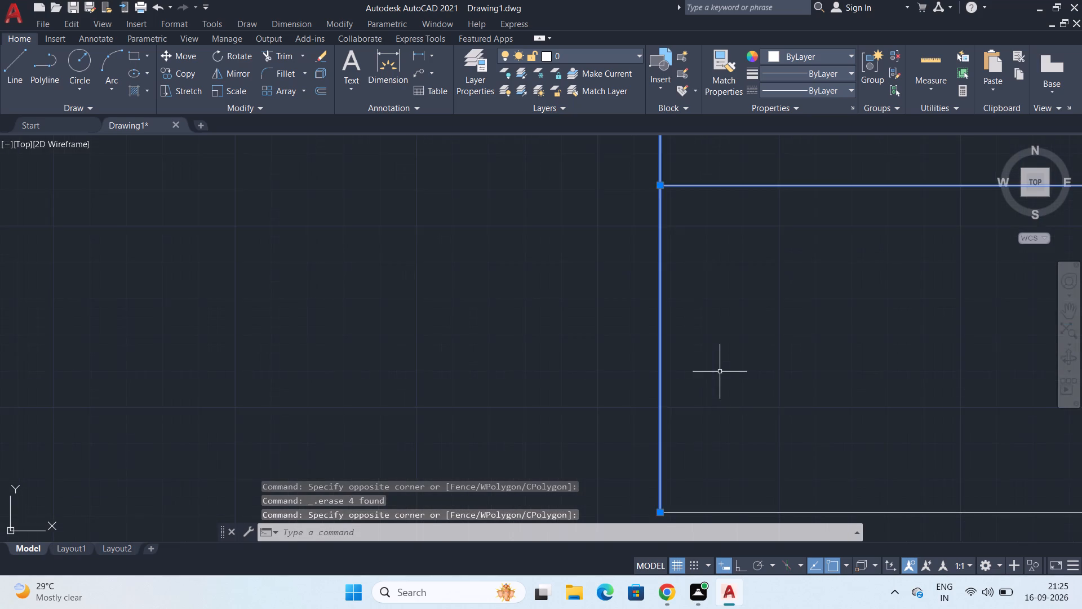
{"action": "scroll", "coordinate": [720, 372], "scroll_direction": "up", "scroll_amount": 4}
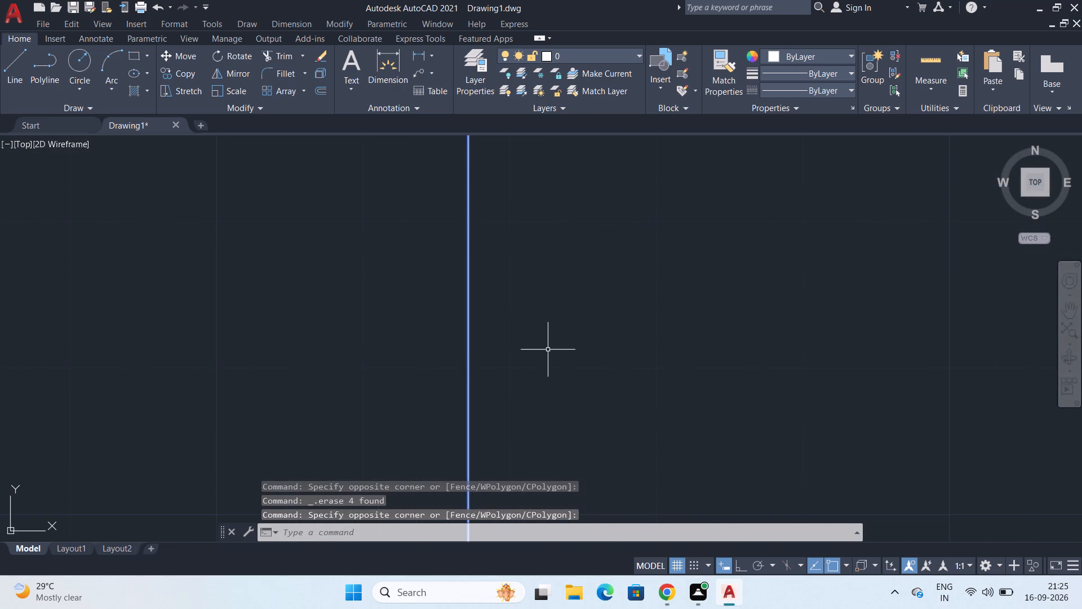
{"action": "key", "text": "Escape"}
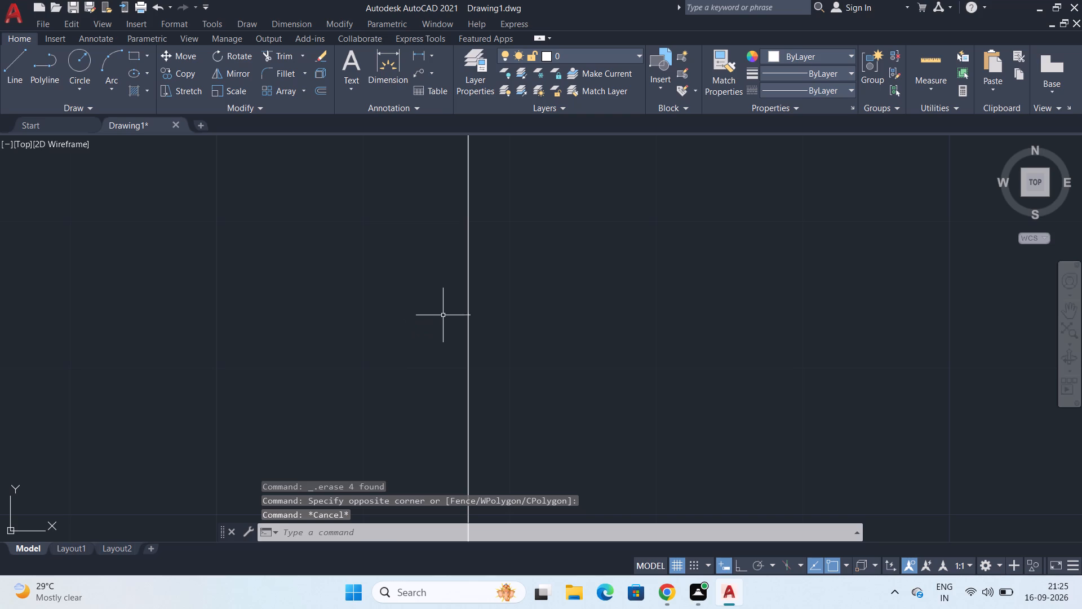
Copy the window symbol and wall end line right of the entrance, lower-right corner as base, to the left wall's lower end at the opening.
{"action": "scroll", "coordinate": [447, 313], "scroll_direction": "down", "scroll_amount": 5}
{"action": "scroll", "coordinate": [451, 311], "scroll_direction": "up", "scroll_amount": 10}
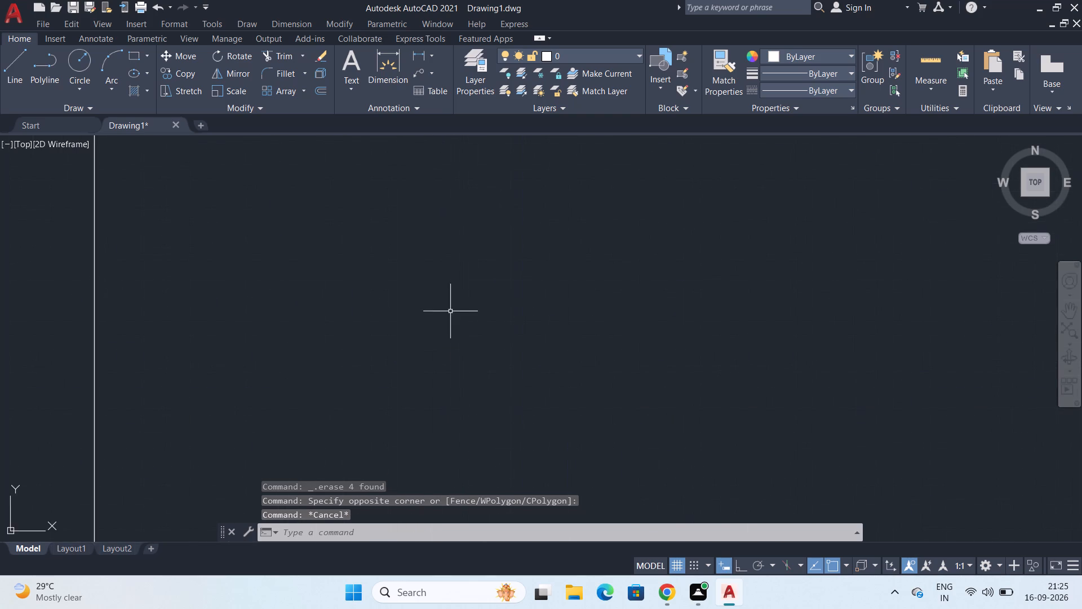
{"action": "scroll", "coordinate": [463, 308], "scroll_direction": "down", "scroll_amount": 12}
{"action": "middle_click_drag", "start_coordinate": [470, 312], "coordinate": [423, 340]}
{"action": "left_click", "coordinate": [409, 258]}
{"action": "left_click", "coordinate": [717, 428]}
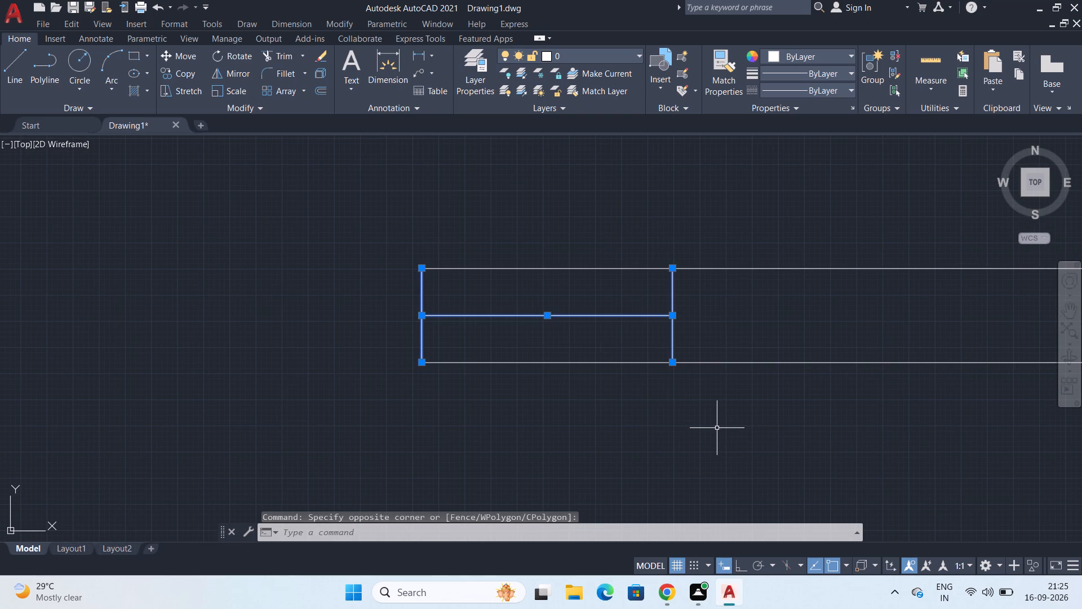
{"action": "key", "text": "c"}
{"action": "key", "text": "o"}
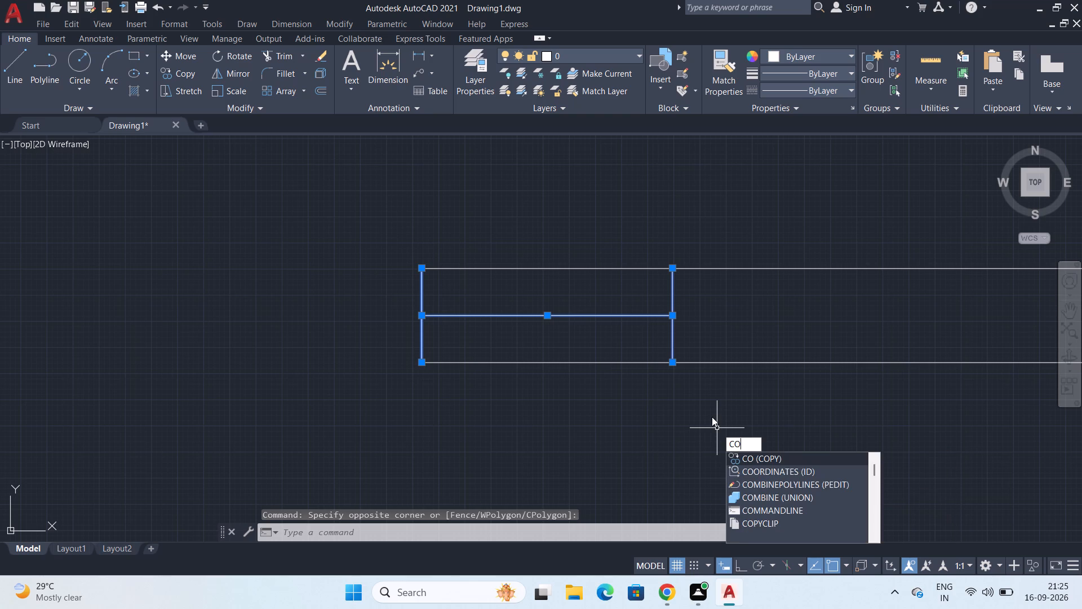
{"action": "key", "text": "Return"}
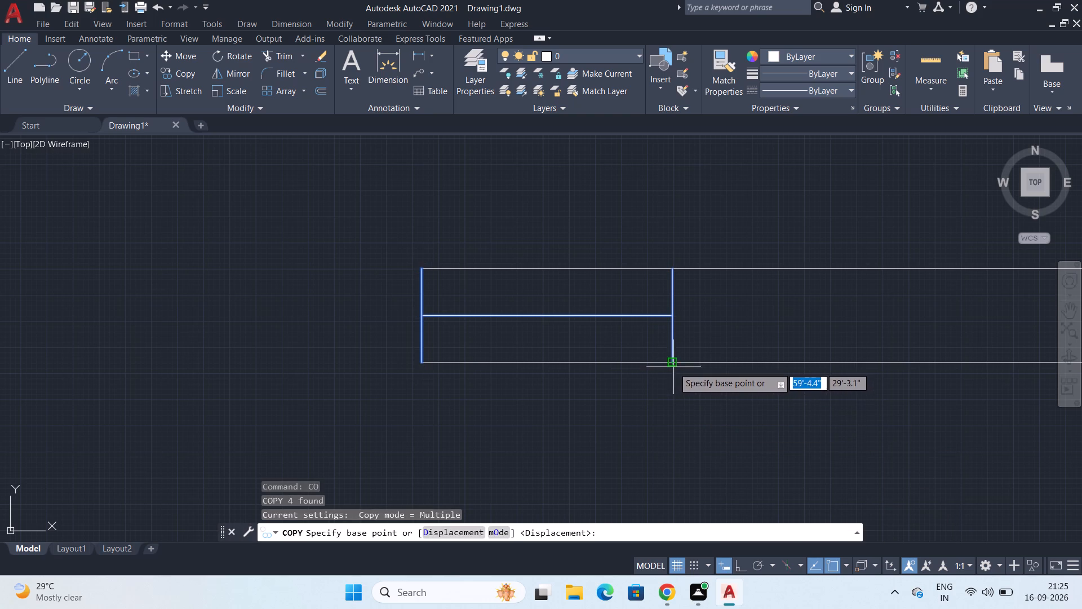
{"action": "left_click", "coordinate": [673, 361]}
{"action": "scroll", "coordinate": [361, 364], "scroll_direction": "down", "scroll_amount": 2}
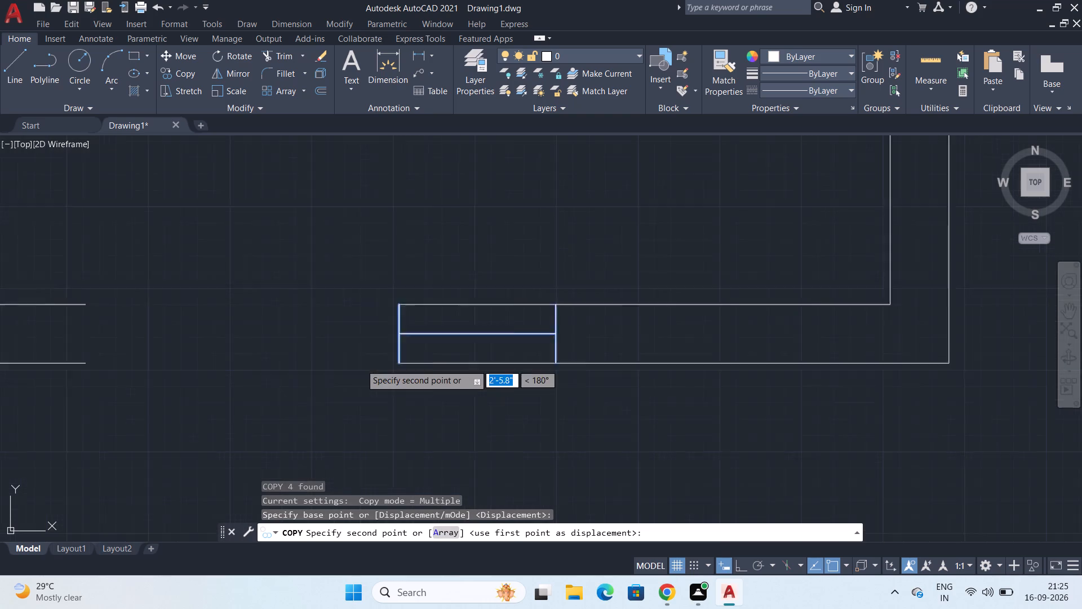
{"action": "middle_click_drag", "start_coordinate": [361, 364], "coordinate": [641, 356]}
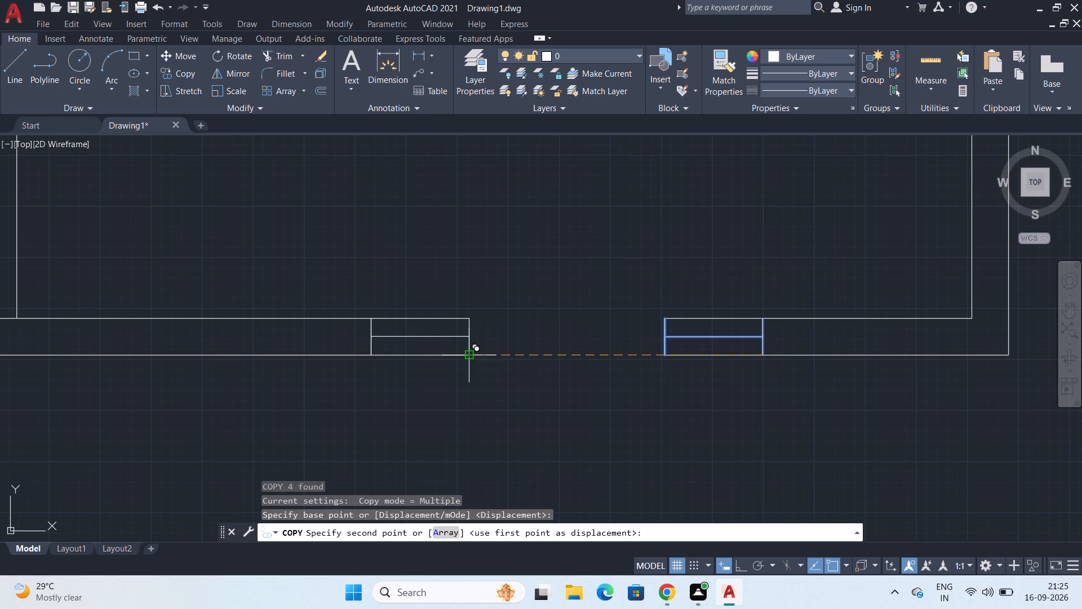
{"action": "left_click", "coordinate": [469, 353]}
{"action": "key", "text": "Escape"}
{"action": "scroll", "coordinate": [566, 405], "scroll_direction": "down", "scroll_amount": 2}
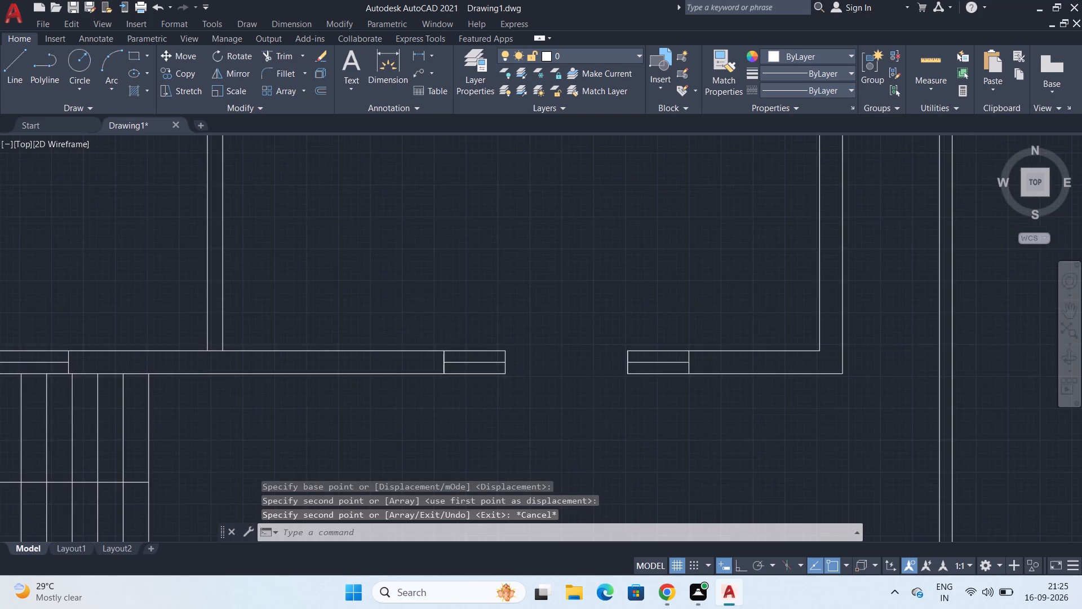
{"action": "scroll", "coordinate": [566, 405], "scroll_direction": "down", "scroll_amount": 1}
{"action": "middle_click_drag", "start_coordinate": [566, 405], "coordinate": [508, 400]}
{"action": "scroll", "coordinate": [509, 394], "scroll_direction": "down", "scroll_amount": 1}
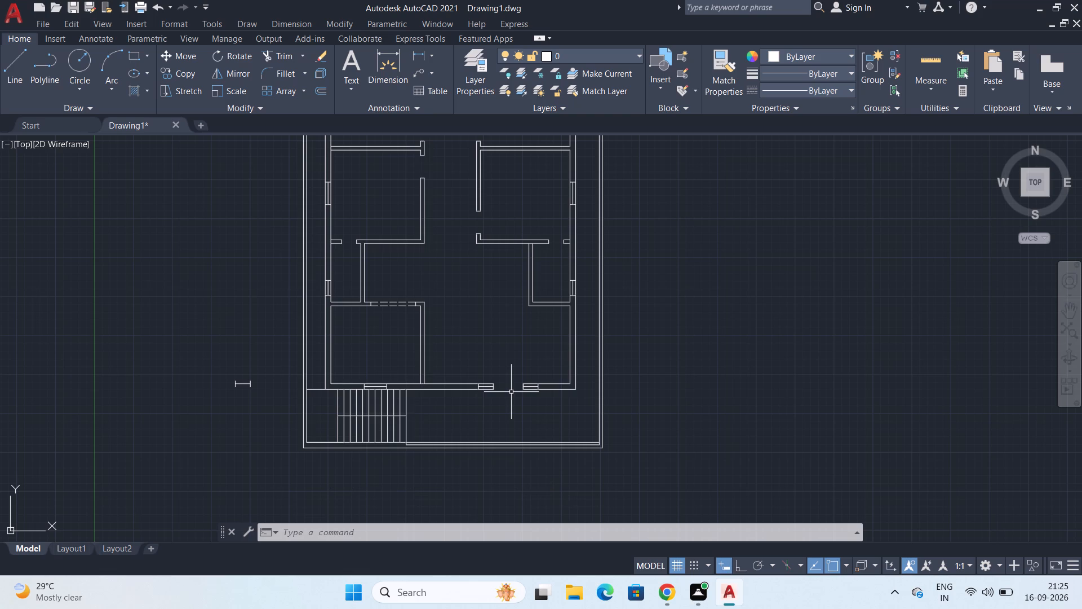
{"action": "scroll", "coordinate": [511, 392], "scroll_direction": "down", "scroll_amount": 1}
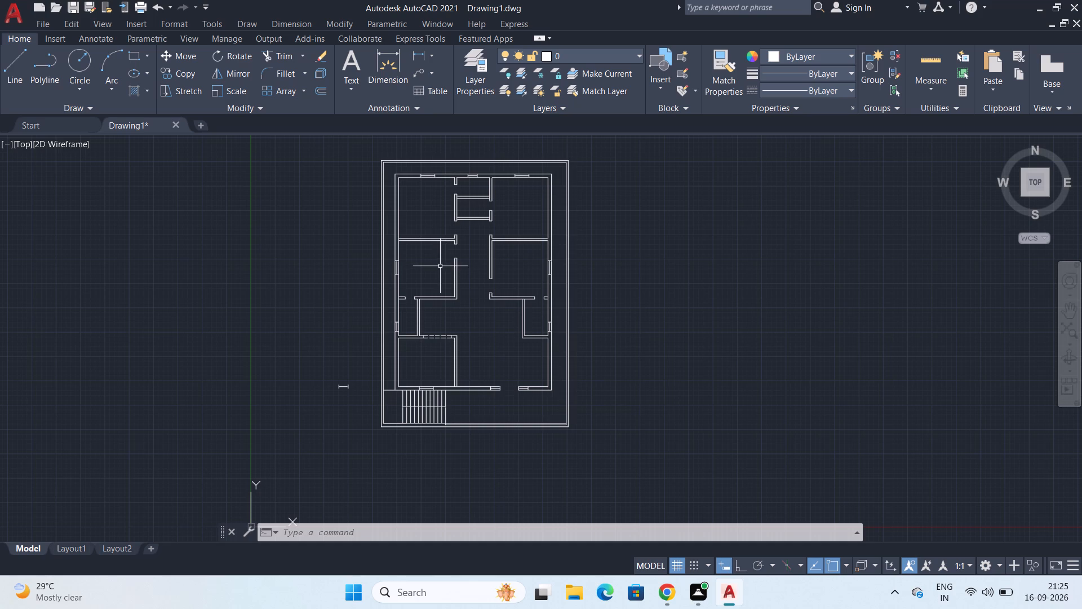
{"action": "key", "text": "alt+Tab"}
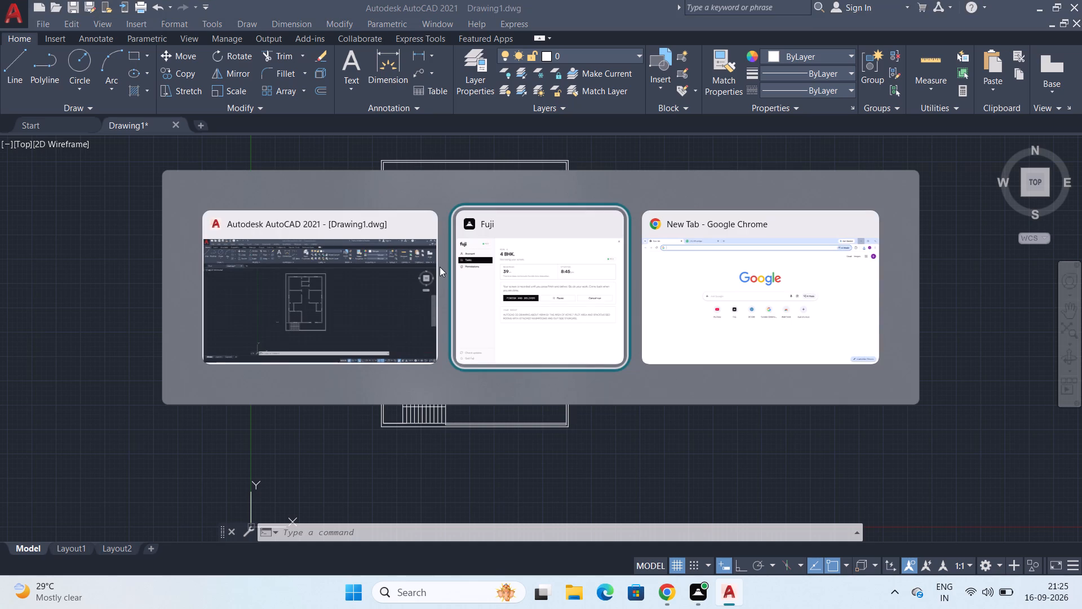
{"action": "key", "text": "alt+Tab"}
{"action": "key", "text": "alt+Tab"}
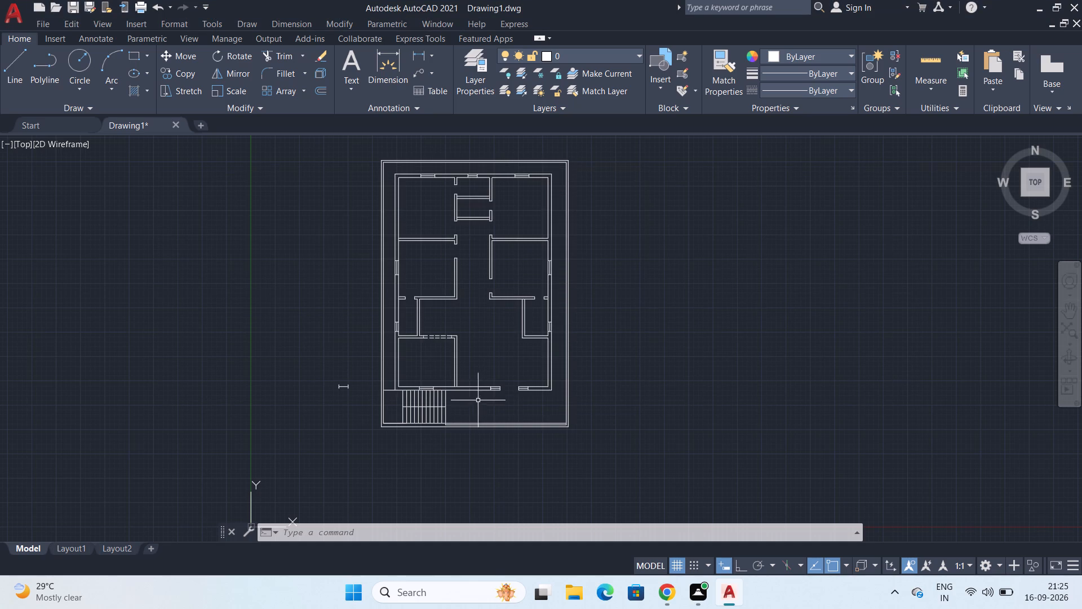
Erase the spare window symbol lying outside the plan, to the left of the boundary.
{"action": "left_click", "coordinate": [286, 363]}
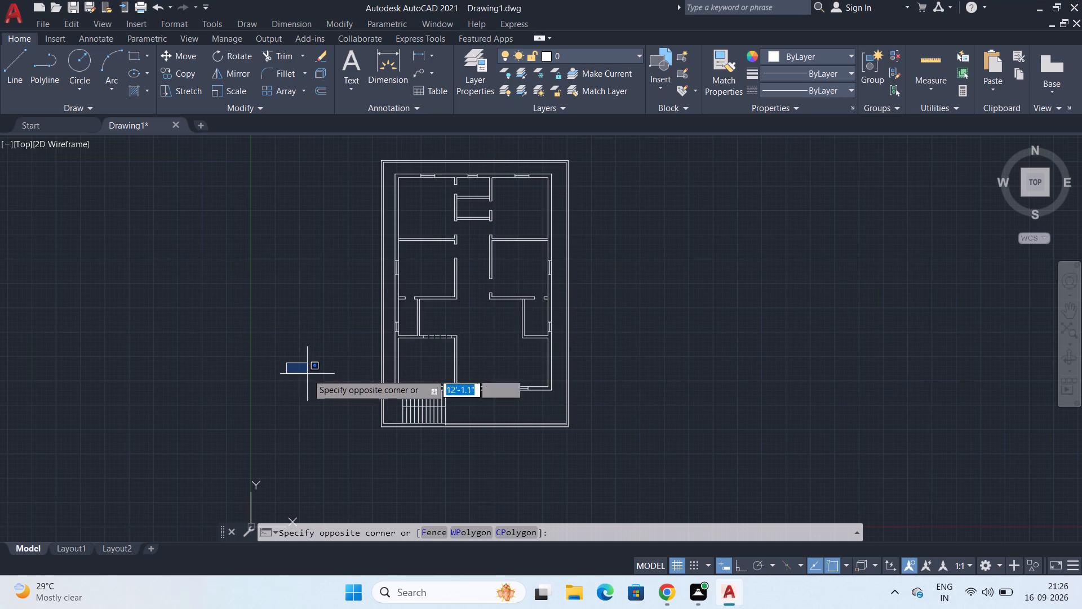
{"action": "left_click", "coordinate": [381, 447]}
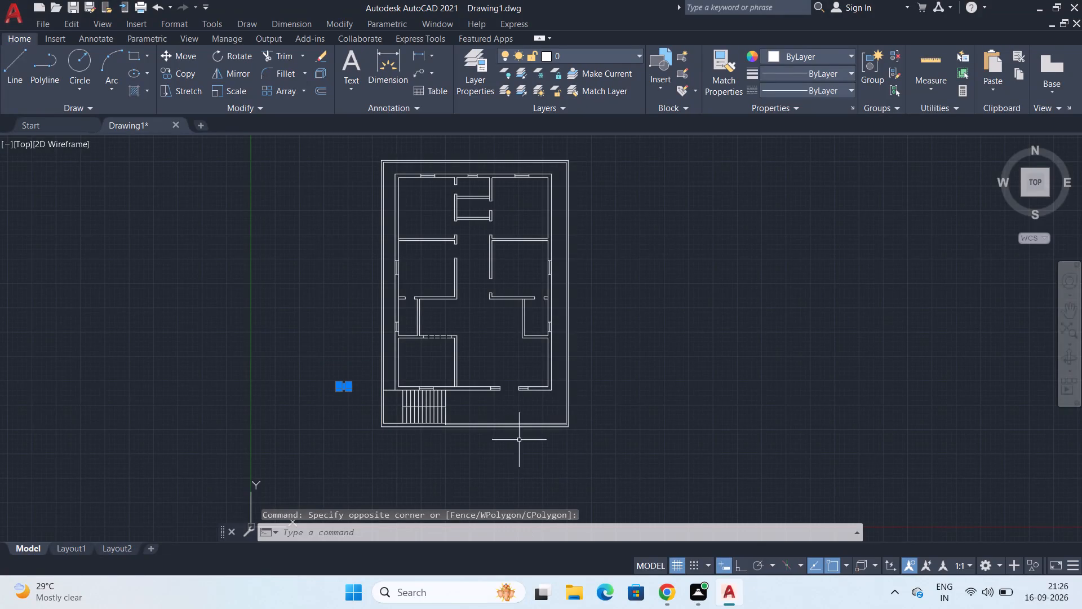
{"action": "scroll", "coordinate": [498, 425], "scroll_direction": "up", "scroll_amount": 5}
{"action": "scroll", "coordinate": [498, 424], "scroll_direction": "down", "scroll_amount": 2}
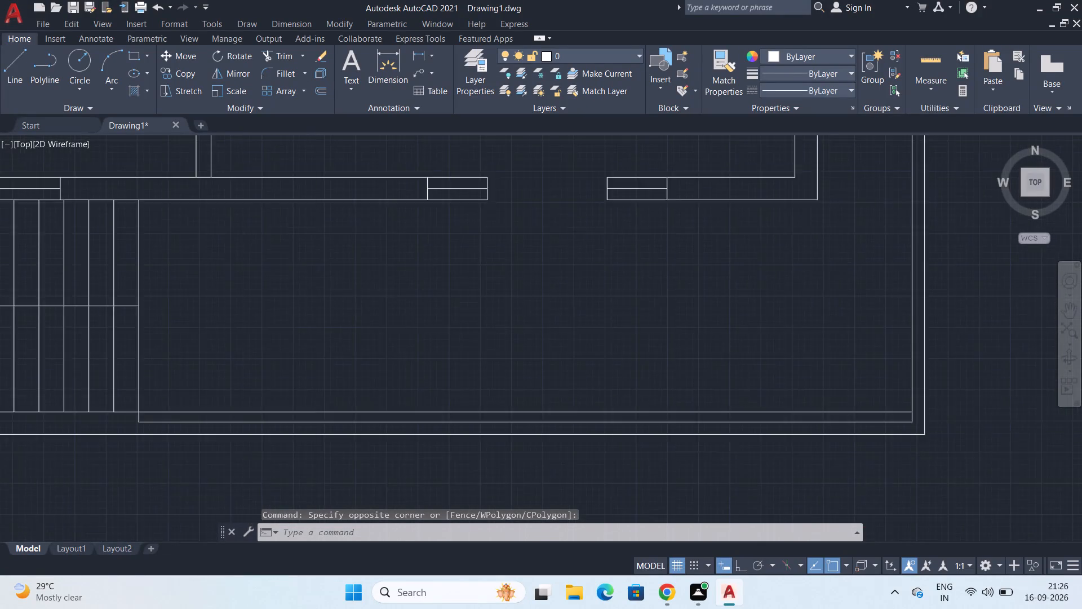
{"action": "key", "text": "Delete"}
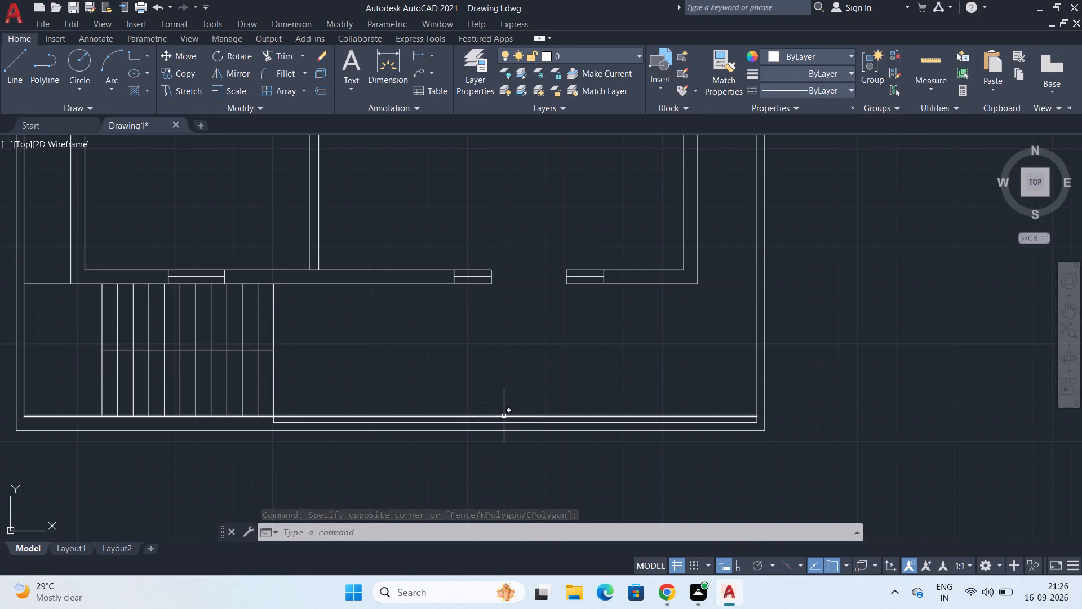
Shorten the long line along the bottom boundary to 13'-4" so that it ends at the staircase's right edge.
{"action": "left_click", "coordinate": [470, 417]}
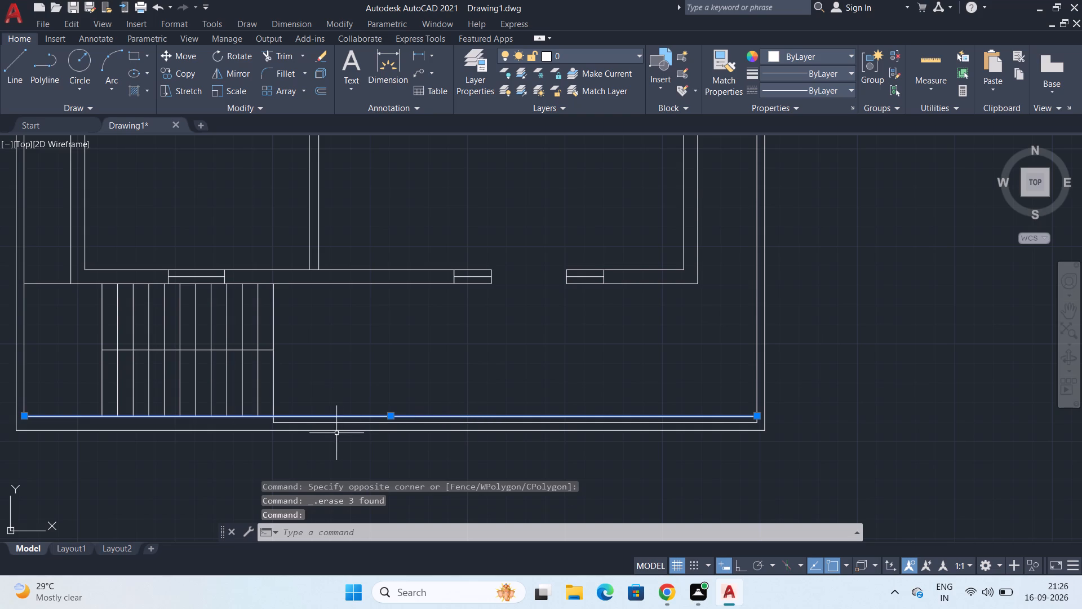
{"action": "left_click", "coordinate": [760, 420]}
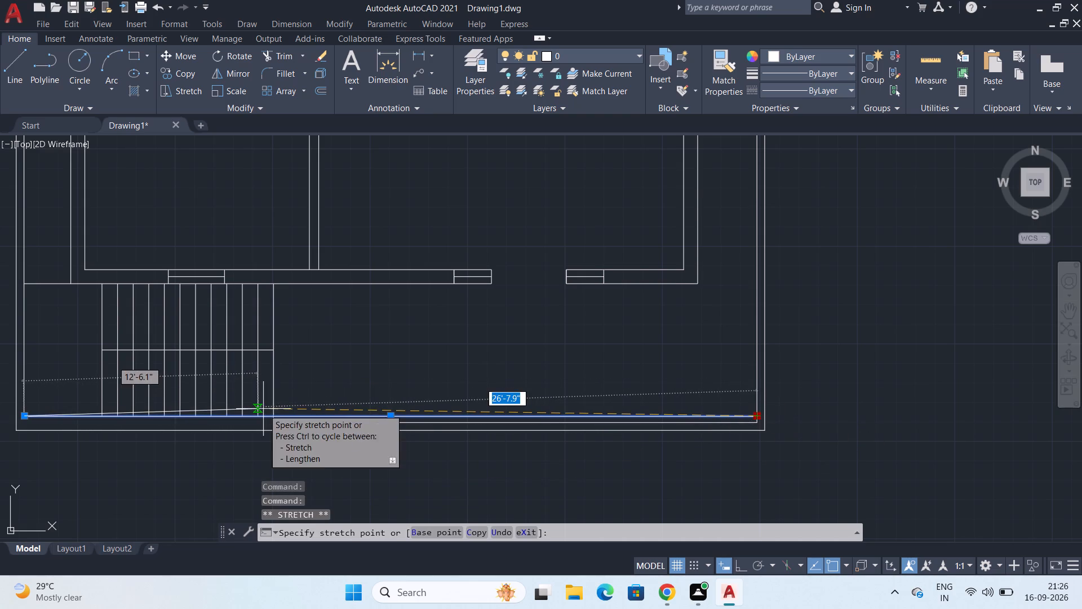
{"action": "left_click", "coordinate": [274, 414]}
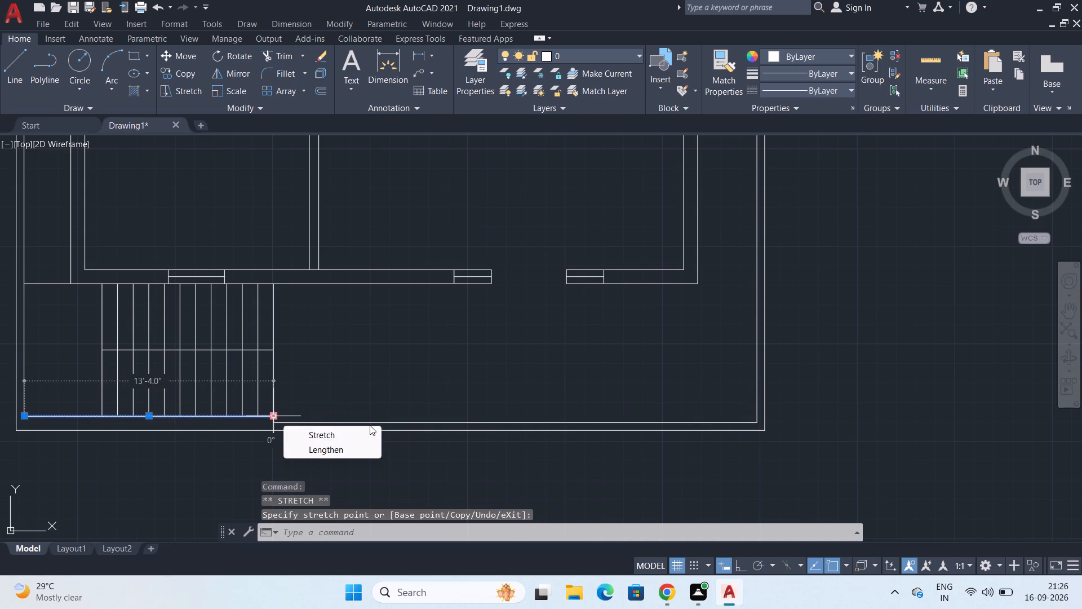
{"action": "key", "text": "Escape"}
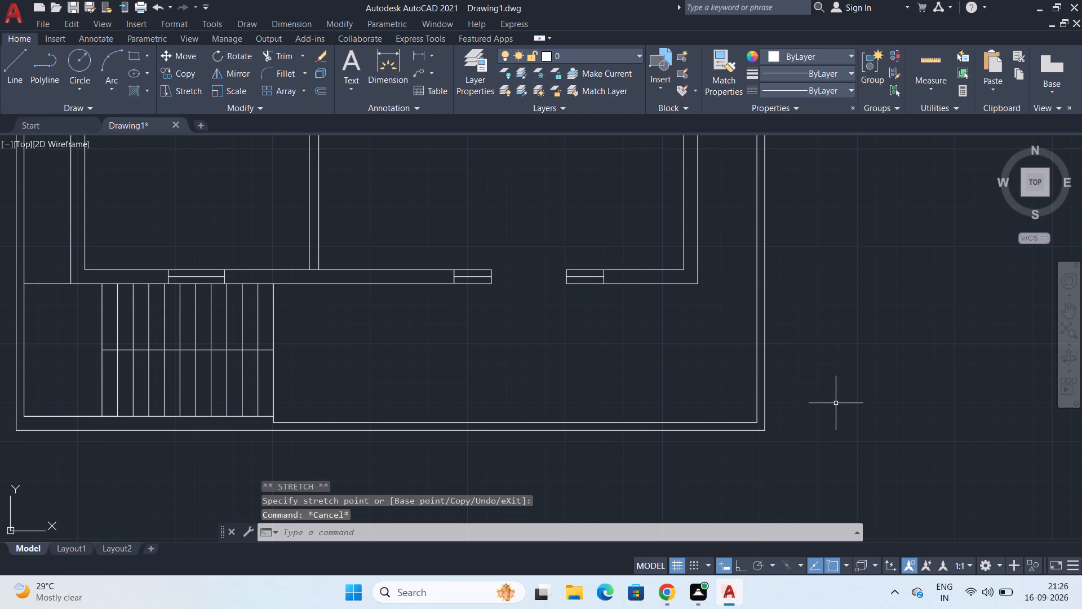
Trim the inner lines of the left and right outer walls where the partitions above the two small side rooms join them.
{"action": "scroll", "coordinate": [840, 400], "scroll_direction": "down", "scroll_amount": 1}
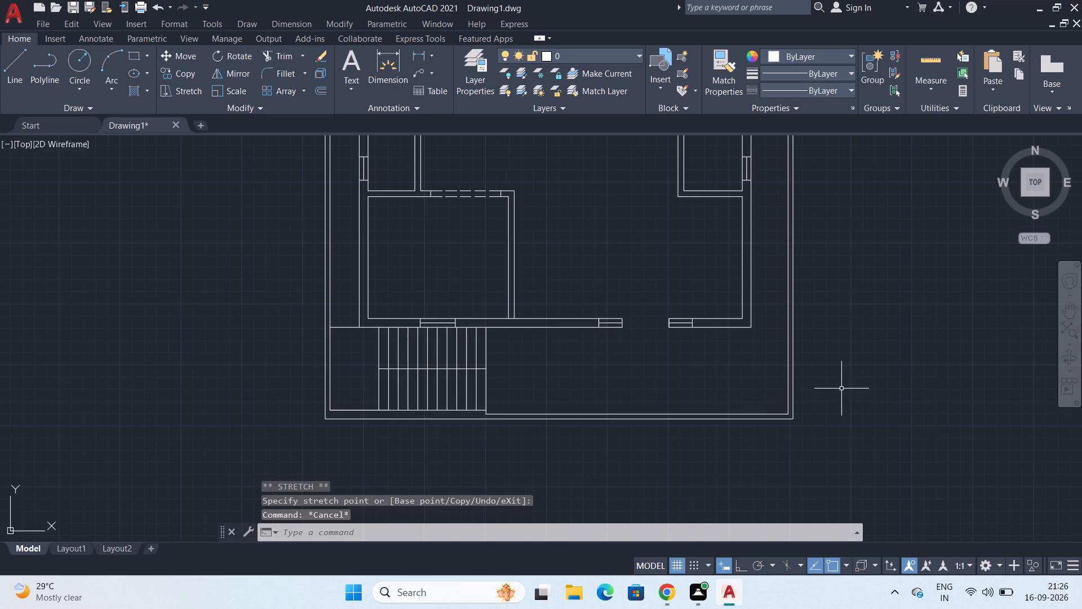
{"action": "left_click", "coordinate": [277, 55]}
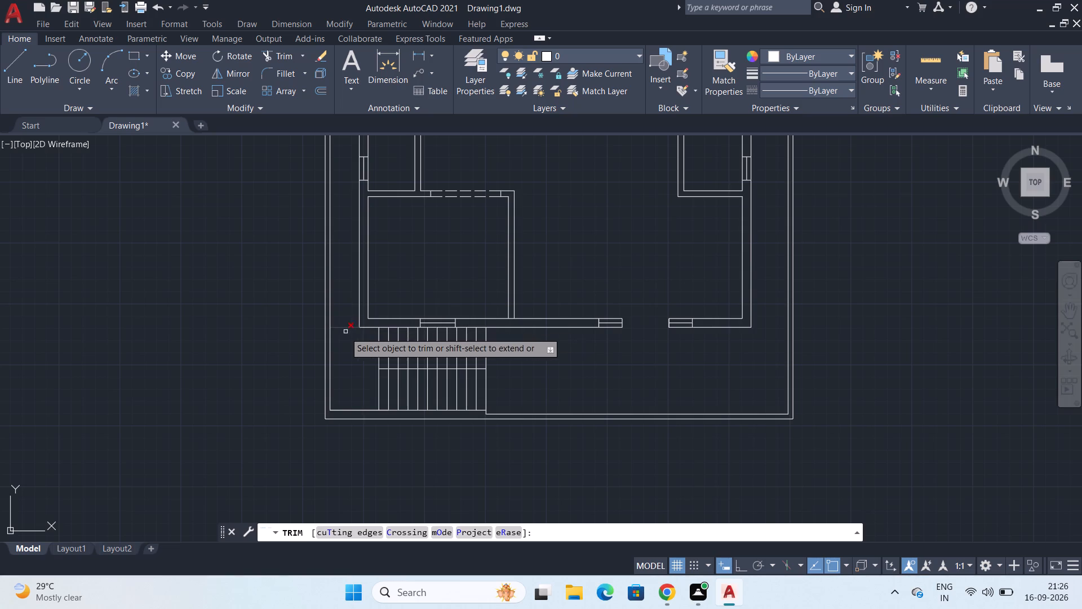
{"action": "scroll", "coordinate": [339, 335], "scroll_direction": "up", "scroll_amount": 2}
{"action": "scroll", "coordinate": [370, 316], "scroll_direction": "down", "scroll_amount": 1}
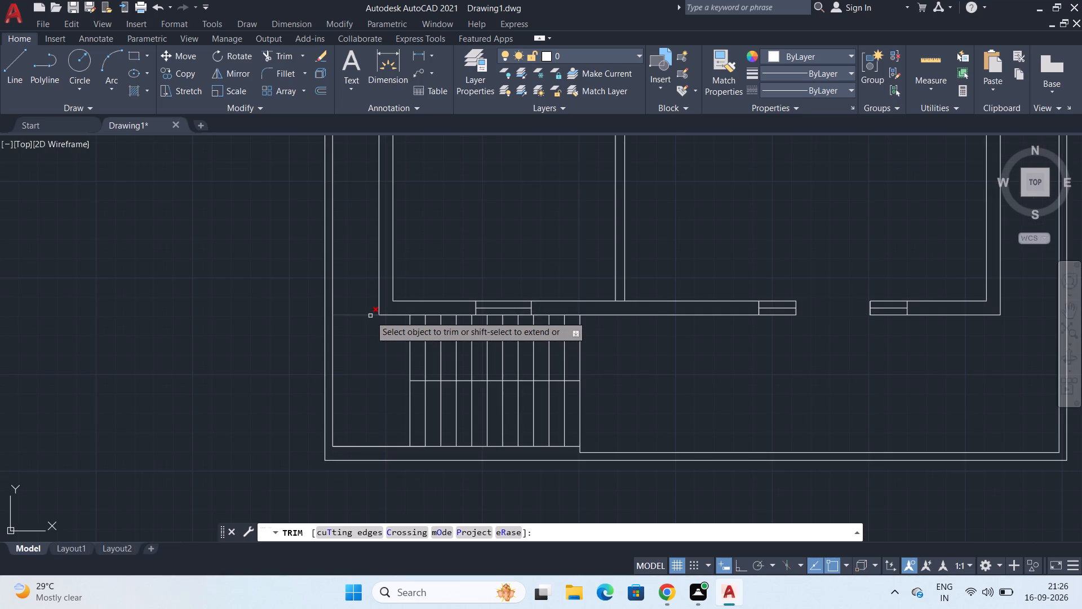
{"action": "scroll", "coordinate": [370, 316], "scroll_direction": "down", "scroll_amount": 1}
{"action": "middle_click_drag", "start_coordinate": [593, 330], "coordinate": [491, 460]}
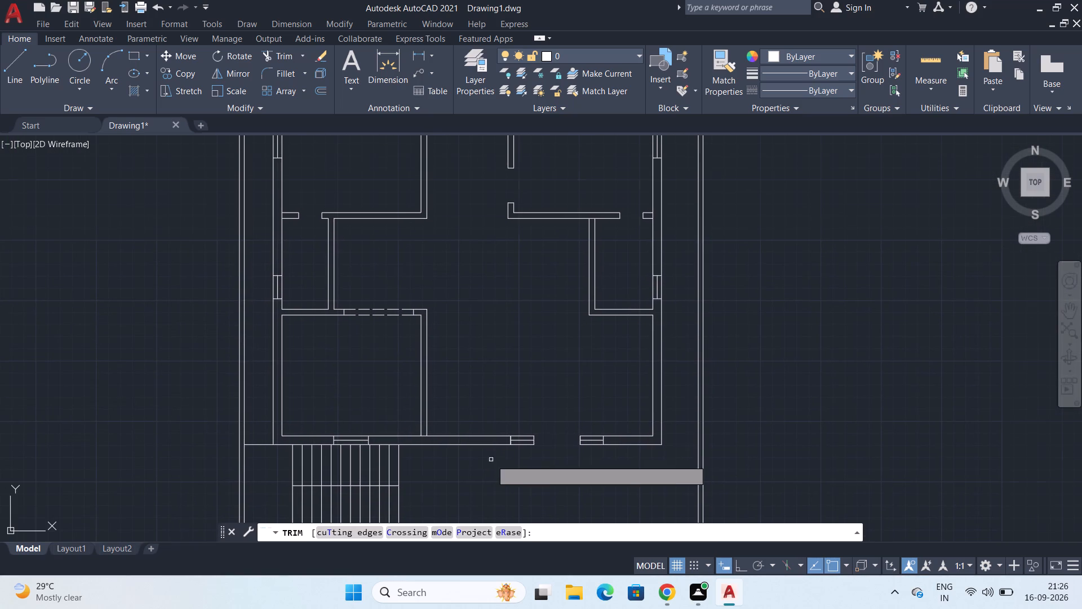
{"action": "middle_click_drag", "start_coordinate": [497, 325], "coordinate": [507, 414]}
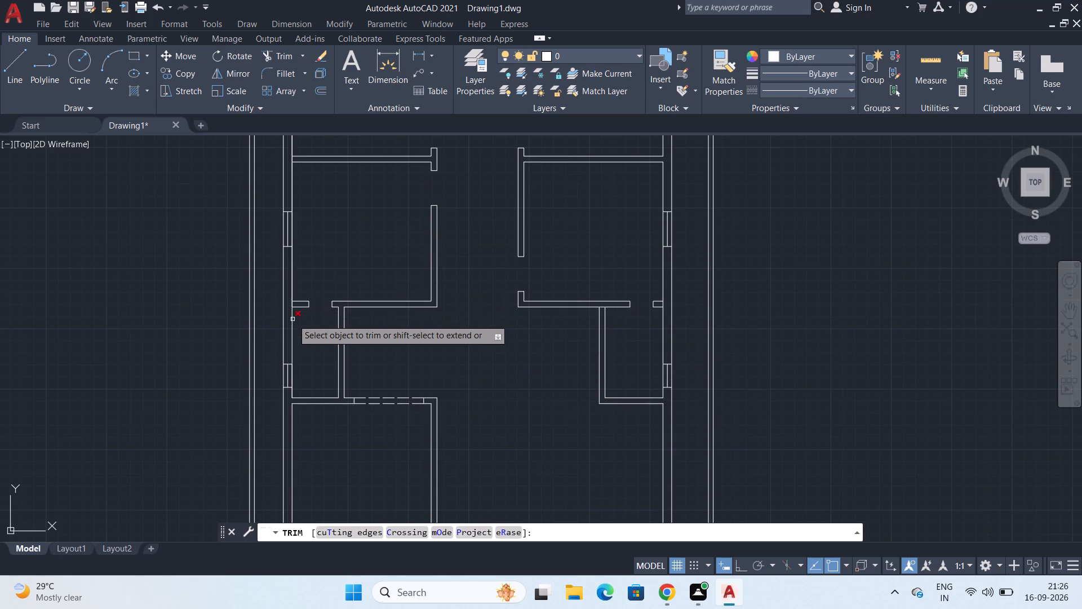
{"action": "scroll", "coordinate": [298, 312], "scroll_direction": "up", "scroll_amount": 3}
{"action": "left_click", "coordinate": [266, 285]}
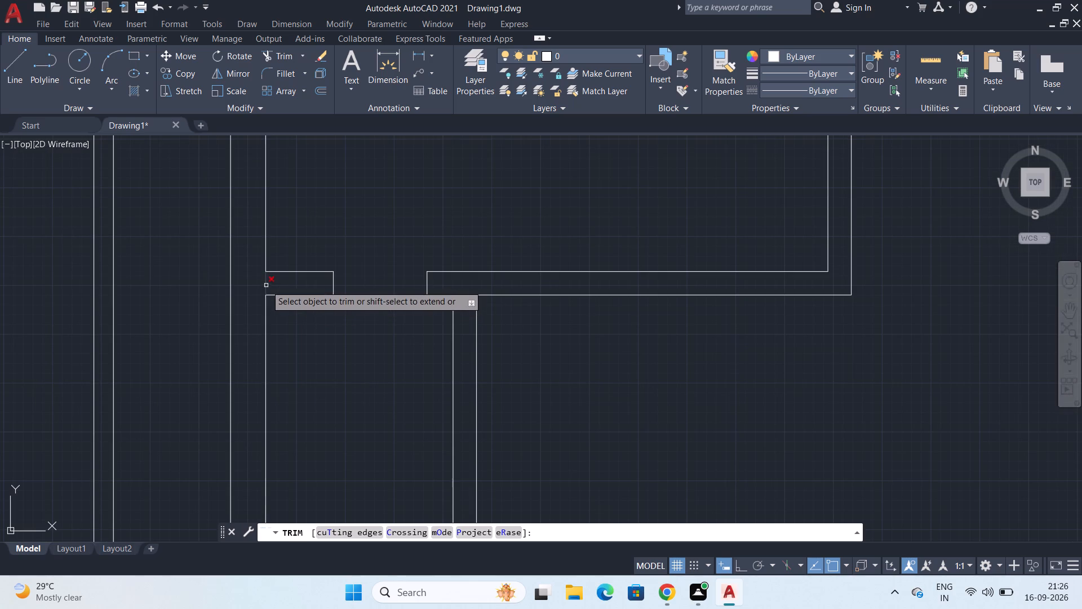
{"action": "scroll", "coordinate": [1035, 410], "scroll_direction": "down", "scroll_amount": 2}
{"action": "middle_click_drag", "start_coordinate": [1035, 411], "coordinate": [602, 338]}
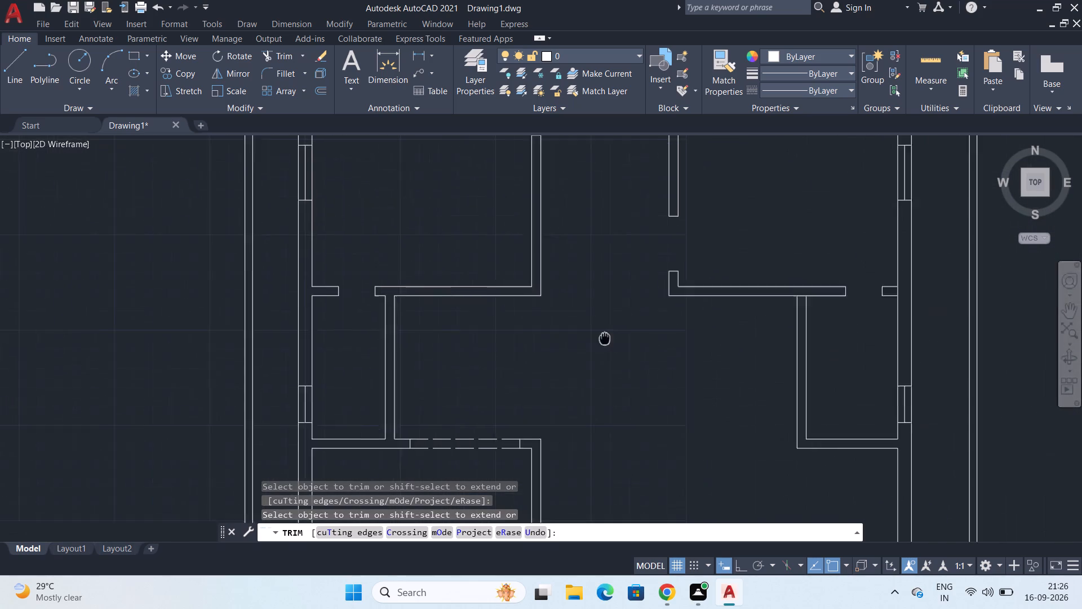
{"action": "middle_click_drag", "start_coordinate": [602, 338], "coordinate": [581, 331]}
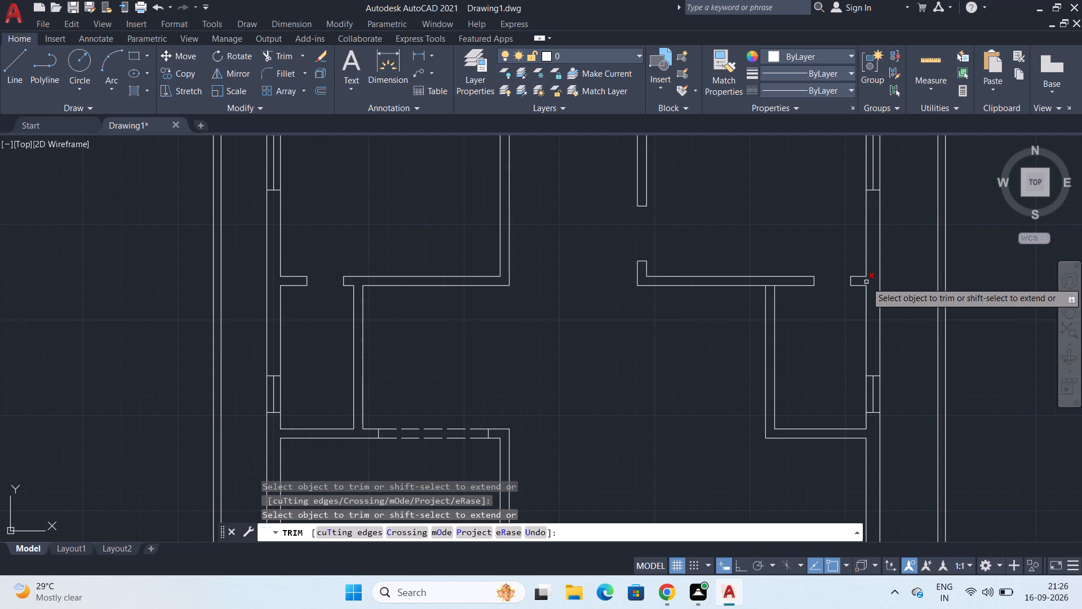
{"action": "left_click", "coordinate": [866, 282]}
Trim the left outer wall's inner line between the faces of the partition separating the upper two left rooms.
{"action": "scroll", "coordinate": [827, 277], "scroll_direction": "down", "scroll_amount": 2}
{"action": "middle_click_drag", "start_coordinate": [784, 212], "coordinate": [697, 316]}
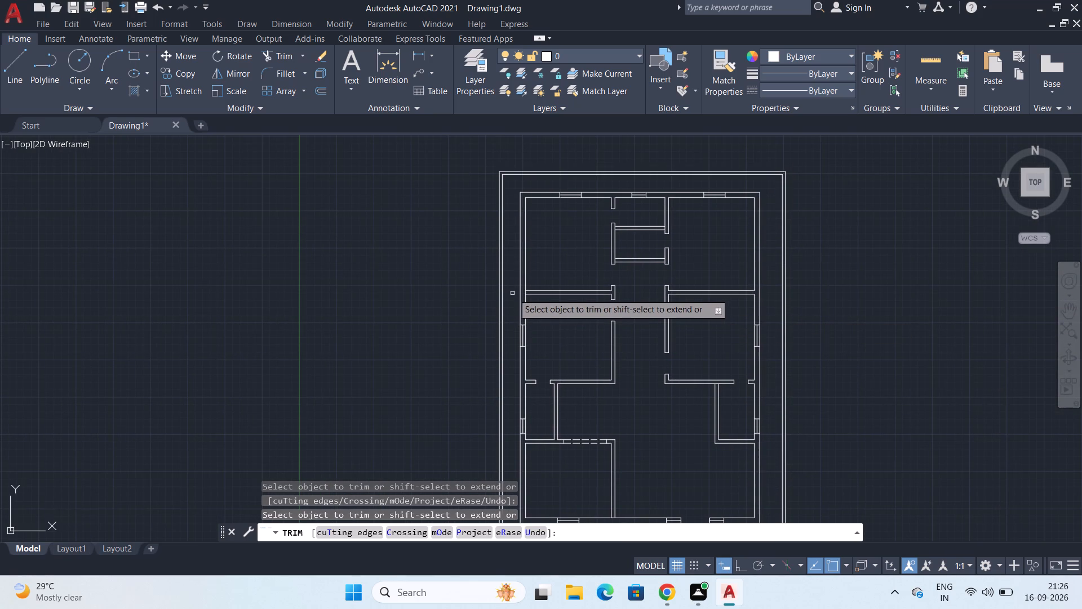
{"action": "scroll", "coordinate": [515, 293], "scroll_direction": "up", "scroll_amount": 2}
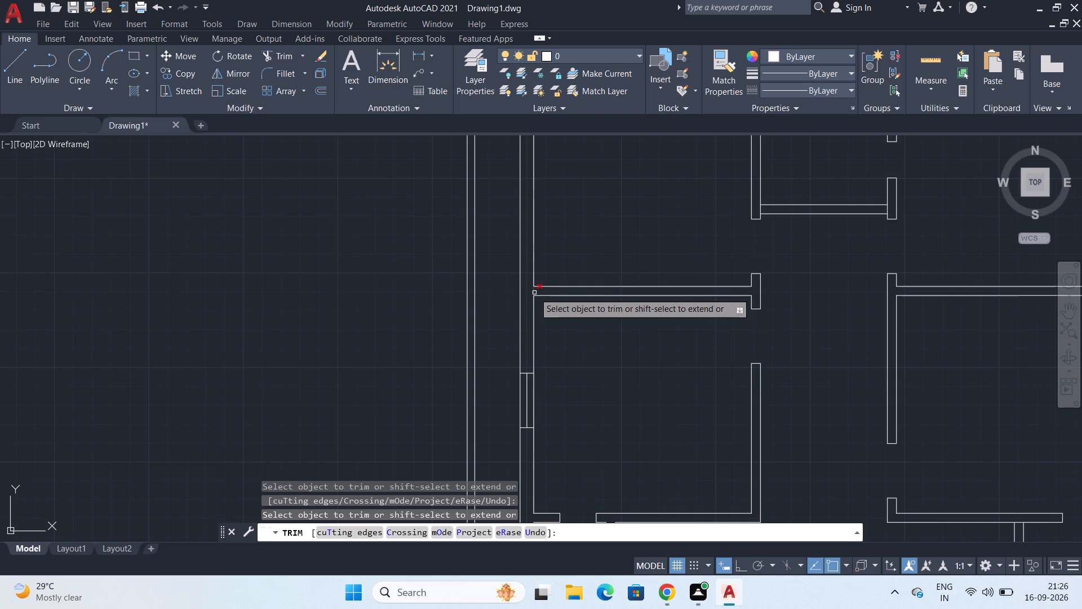
{"action": "left_click", "coordinate": [534, 293]}
Trim the vertical partition lines at both ends of the two short horizontal partitions in the top middle area.
{"action": "scroll", "coordinate": [676, 243], "scroll_direction": "down", "scroll_amount": 1}
{"action": "middle_click_drag", "start_coordinate": [676, 243], "coordinate": [571, 359]}
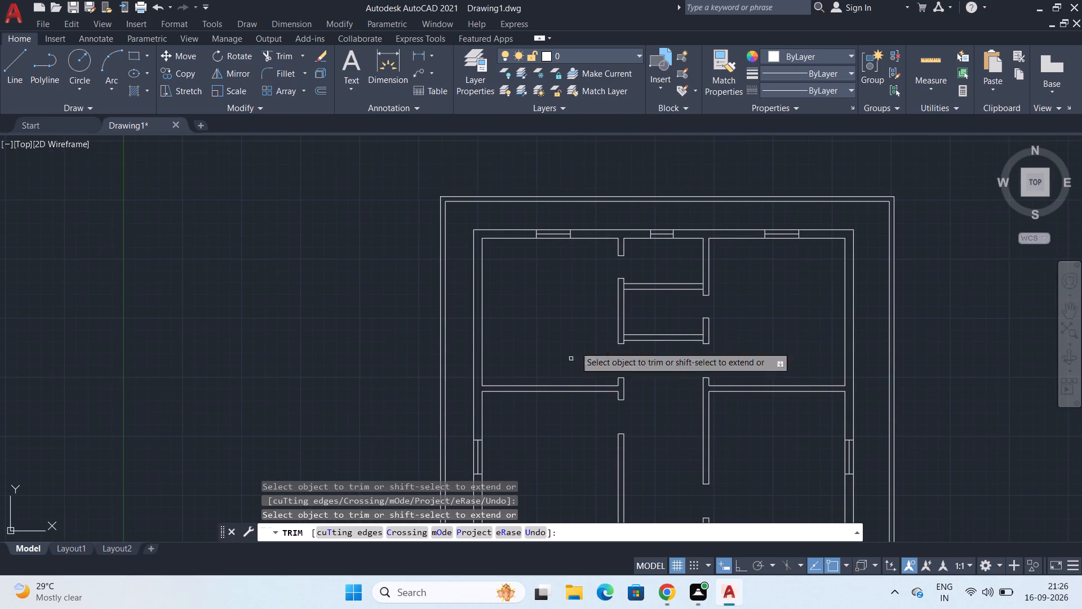
{"action": "middle_click_drag", "start_coordinate": [801, 340], "coordinate": [813, 302]}
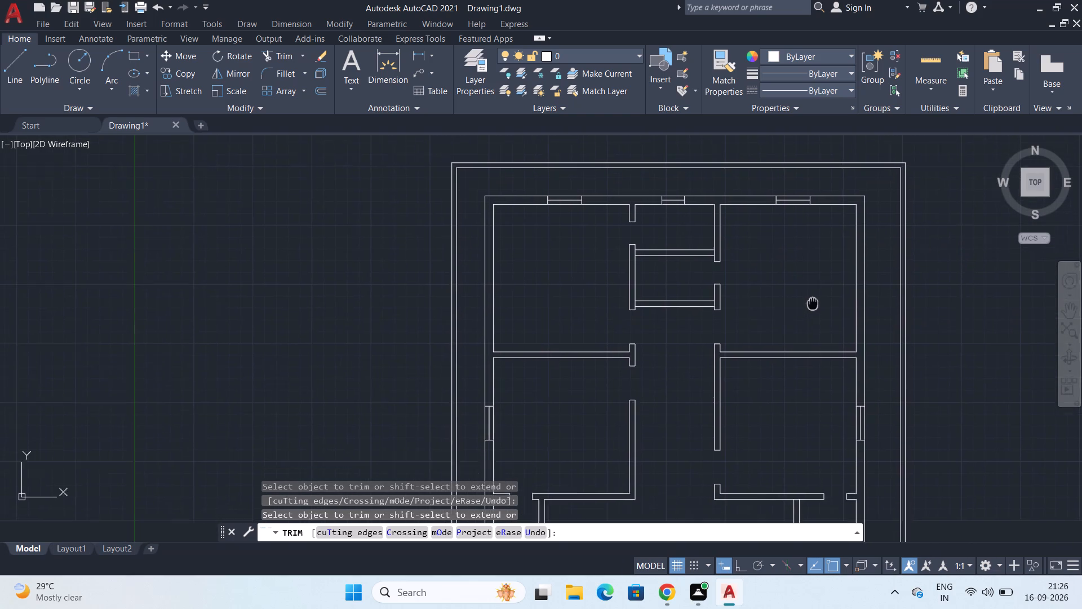
{"action": "middle_click_drag", "start_coordinate": [813, 302], "coordinate": [792, 271]}
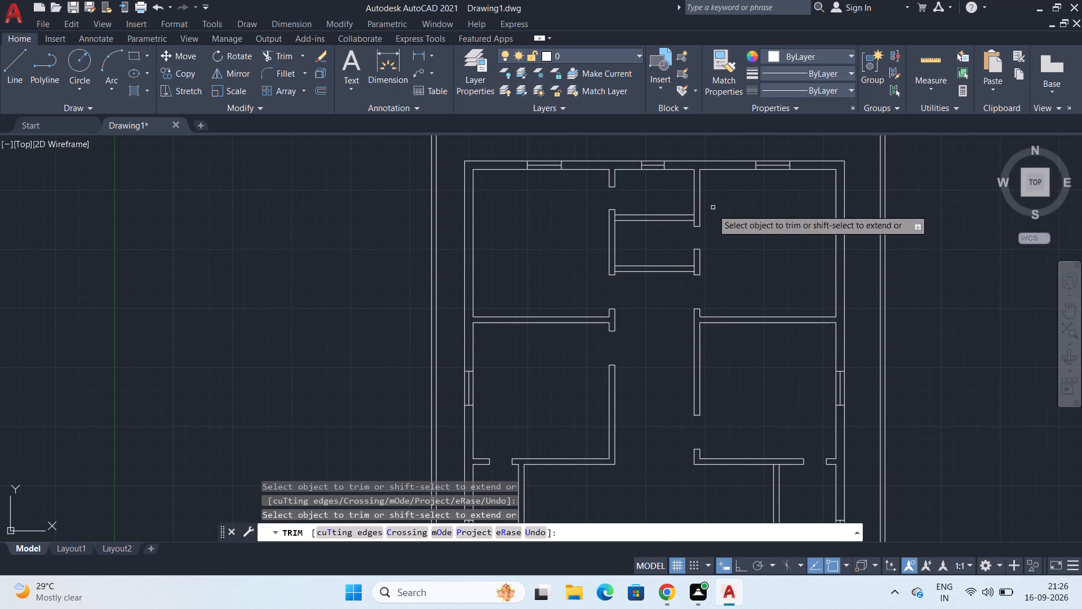
{"action": "scroll", "coordinate": [688, 219], "scroll_direction": "up", "scroll_amount": 2}
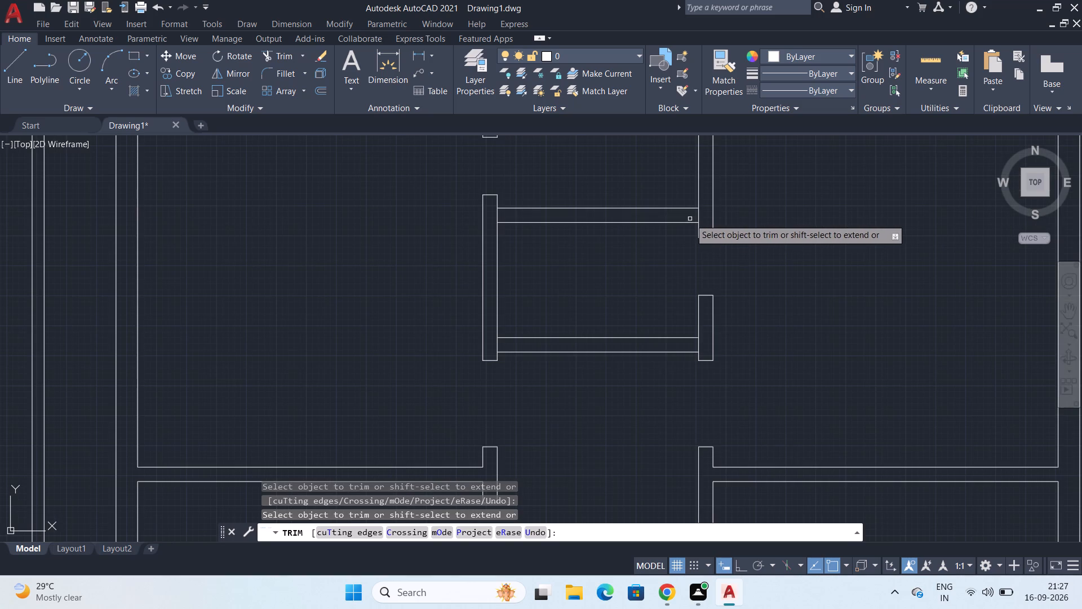
{"action": "left_click", "coordinate": [698, 216]}
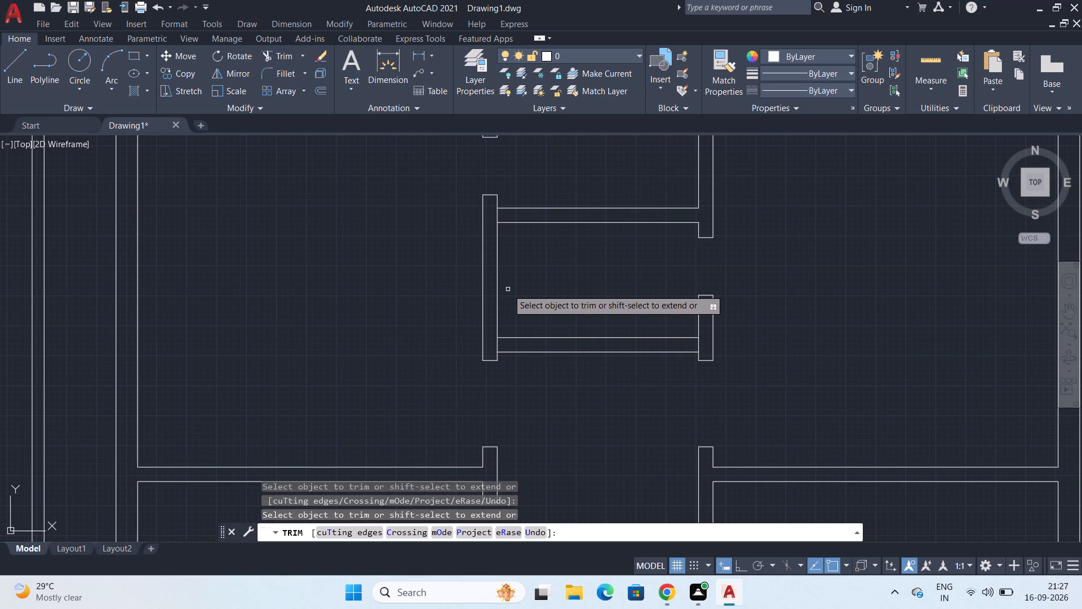
{"action": "left_click", "coordinate": [498, 216]}
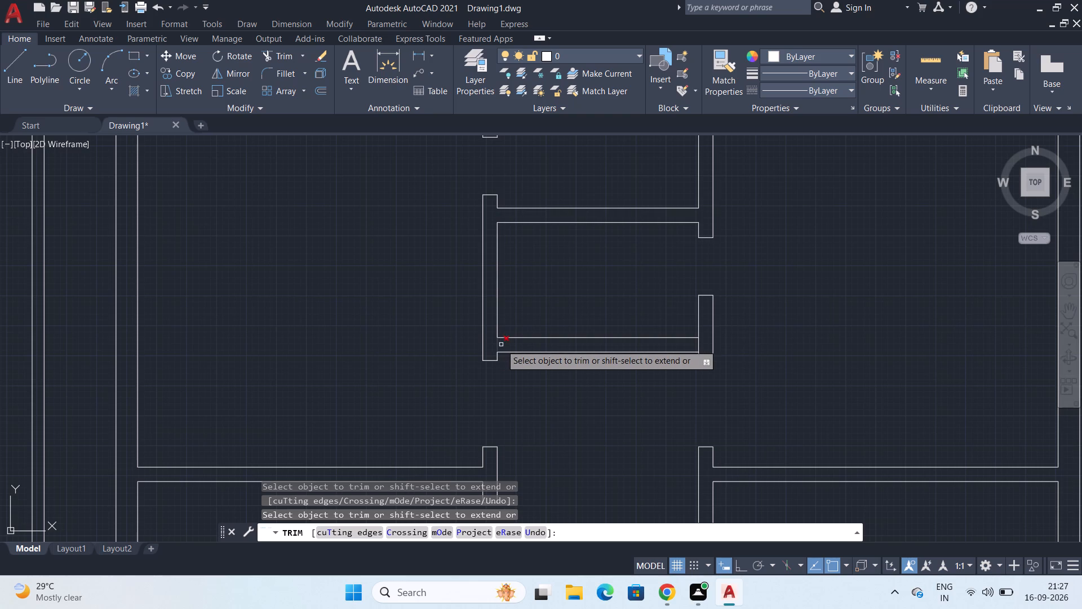
{"action": "left_click", "coordinate": [496, 345]}
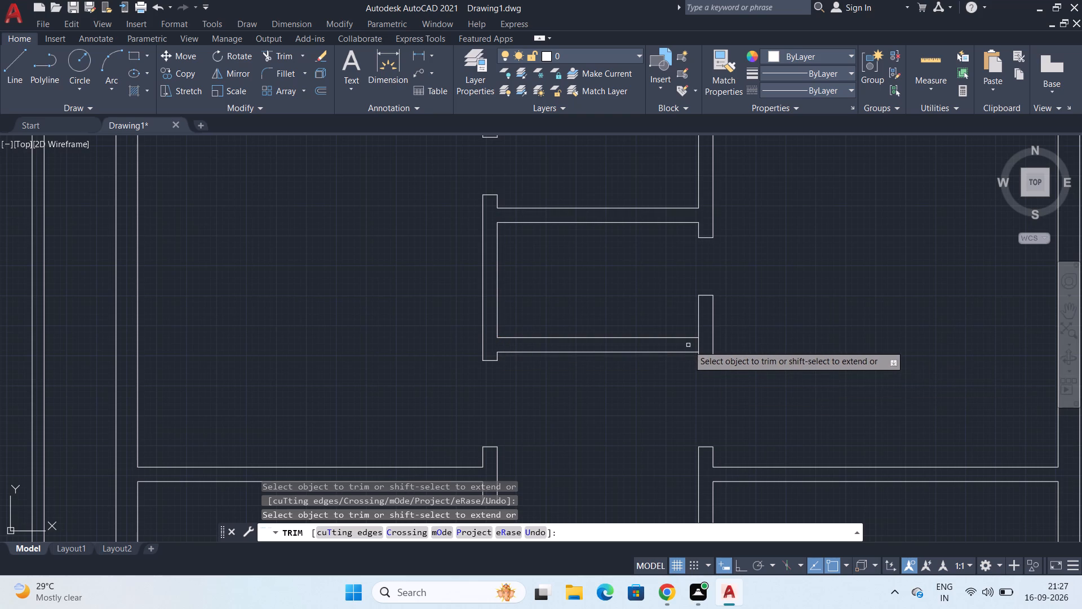
{"action": "left_click", "coordinate": [698, 345]}
Trim the horizontal partition's lower line where the right small side room's vertical partition meets it, and finish trimming.
{"action": "scroll", "coordinate": [830, 326], "scroll_direction": "down", "scroll_amount": 1}
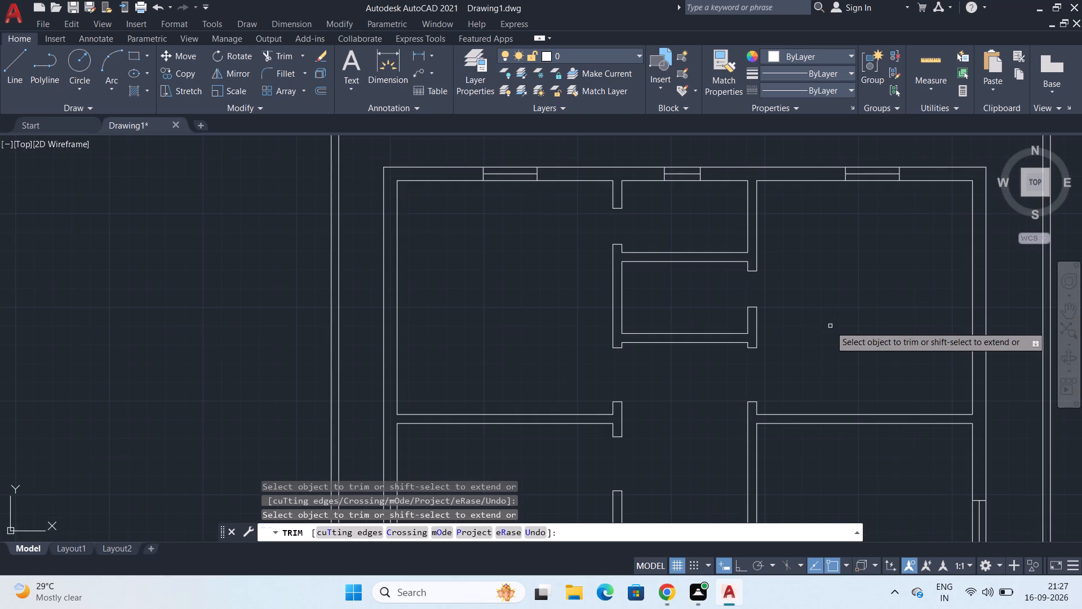
{"action": "middle_click_drag", "start_coordinate": [830, 326], "coordinate": [822, 308]}
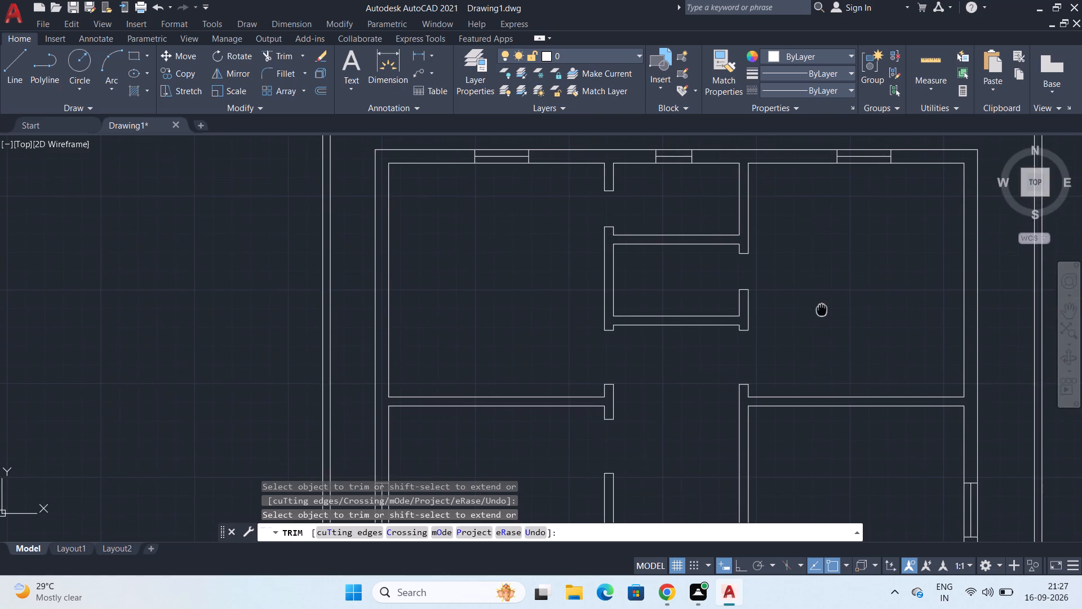
{"action": "middle_click_drag", "start_coordinate": [822, 308], "coordinate": [790, 282]}
{"action": "scroll", "coordinate": [790, 282], "scroll_direction": "down", "scroll_amount": 1}
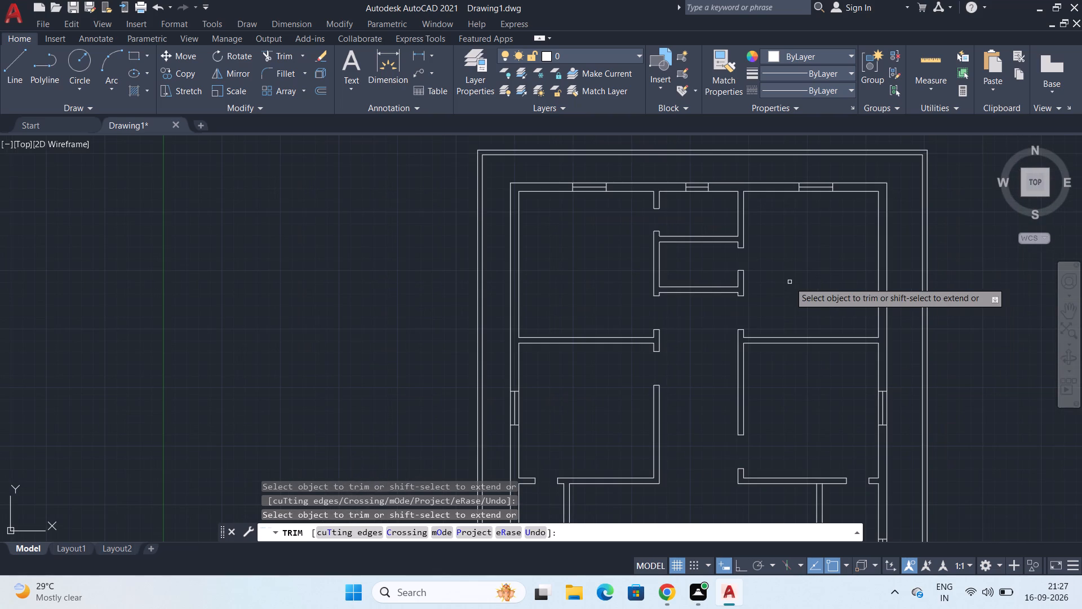
{"action": "middle_click_drag", "start_coordinate": [790, 282], "coordinate": [783, 248]}
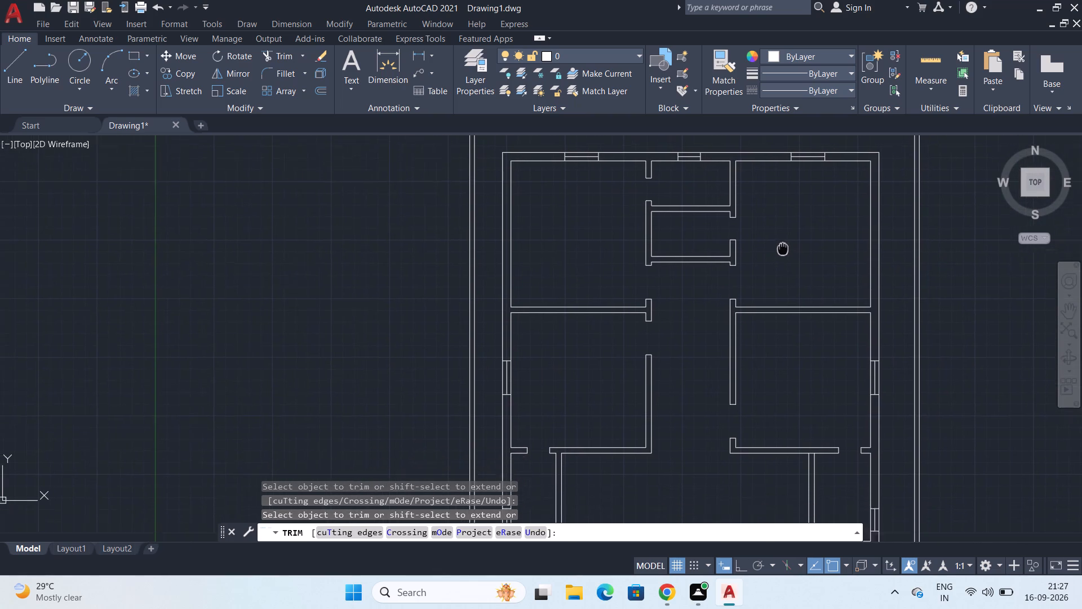
{"action": "middle_click_drag", "start_coordinate": [783, 248], "coordinate": [786, 206]}
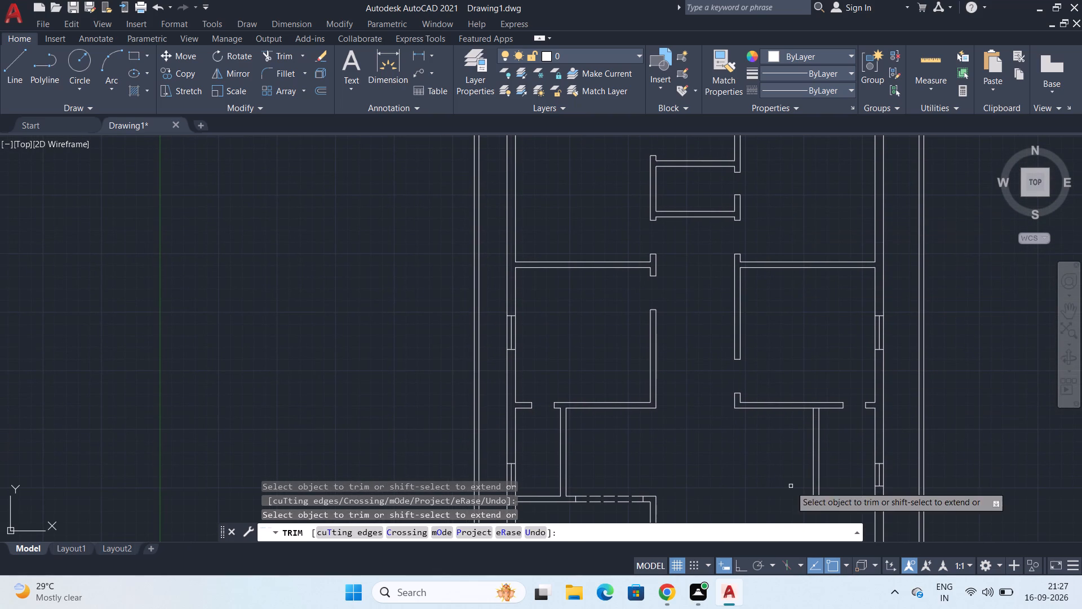
{"action": "middle_click_drag", "start_coordinate": [792, 473], "coordinate": [786, 415]}
{"action": "scroll", "coordinate": [809, 367], "scroll_direction": "up", "scroll_amount": 2}
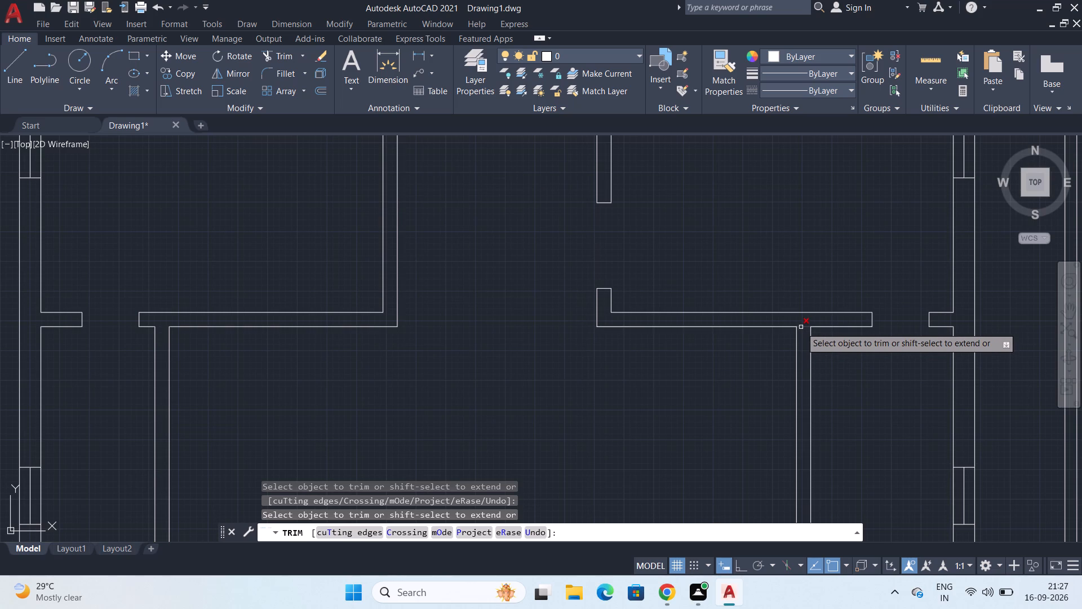
{"action": "left_click", "coordinate": [801, 327]}
{"action": "scroll", "coordinate": [827, 396], "scroll_direction": "down", "scroll_amount": 1}
{"action": "middle_click_drag", "start_coordinate": [827, 396], "coordinate": [819, 285]}
{"action": "middle_click_drag", "start_coordinate": [678, 473], "coordinate": [682, 315]}
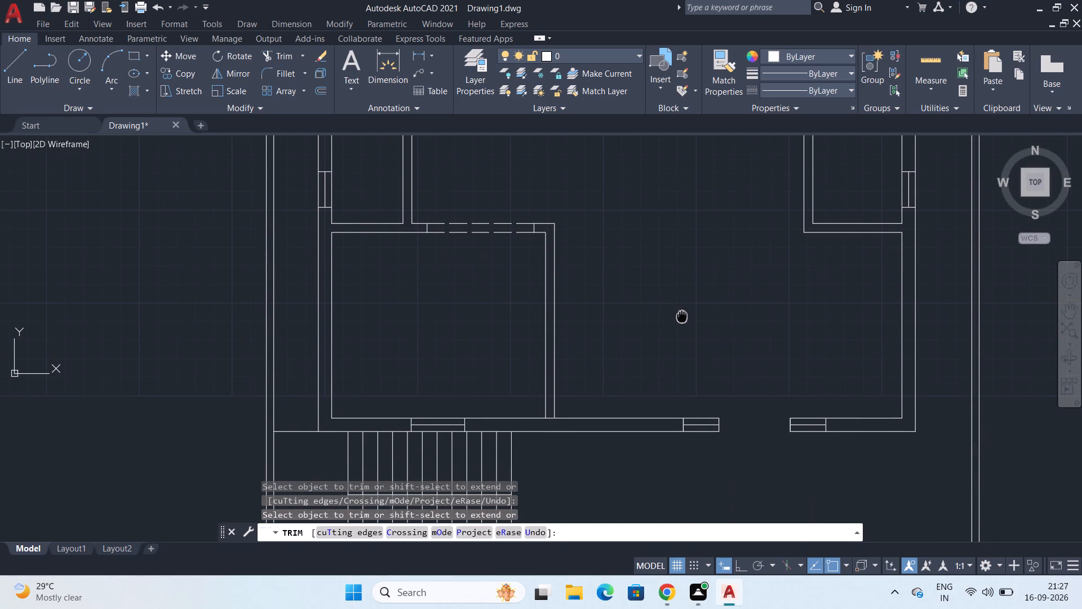
{"action": "middle_click_drag", "start_coordinate": [682, 315], "coordinate": [681, 315]}
{"action": "scroll", "coordinate": [781, 279], "scroll_direction": "down", "scroll_amount": 1}
{"action": "middle_click_drag", "start_coordinate": [780, 288], "coordinate": [776, 380]}
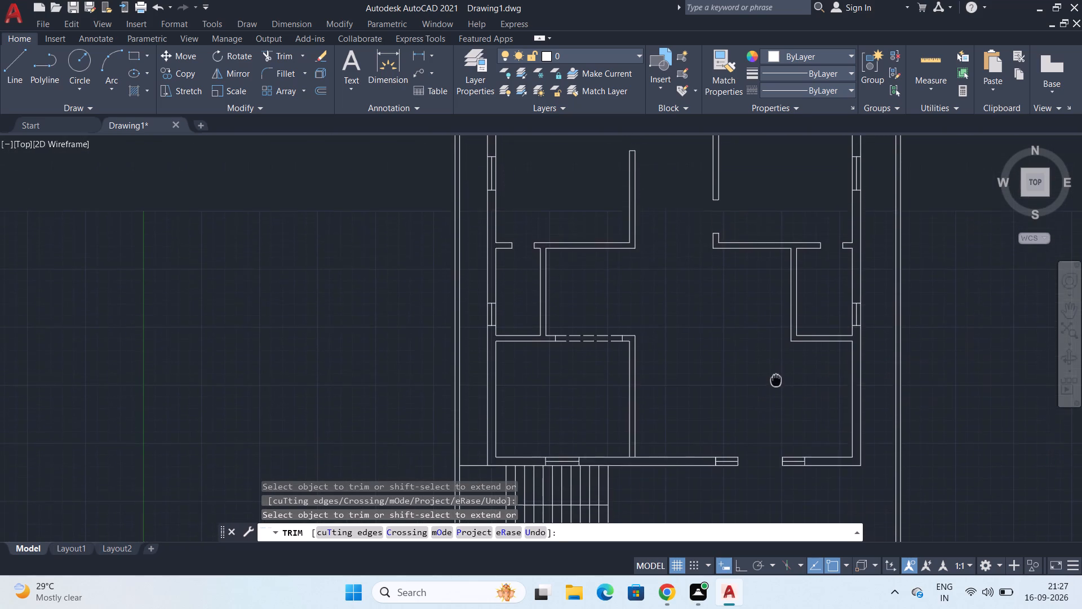
{"action": "middle_click_drag", "start_coordinate": [776, 380], "coordinate": [771, 412]}
{"action": "key", "text": "space"}
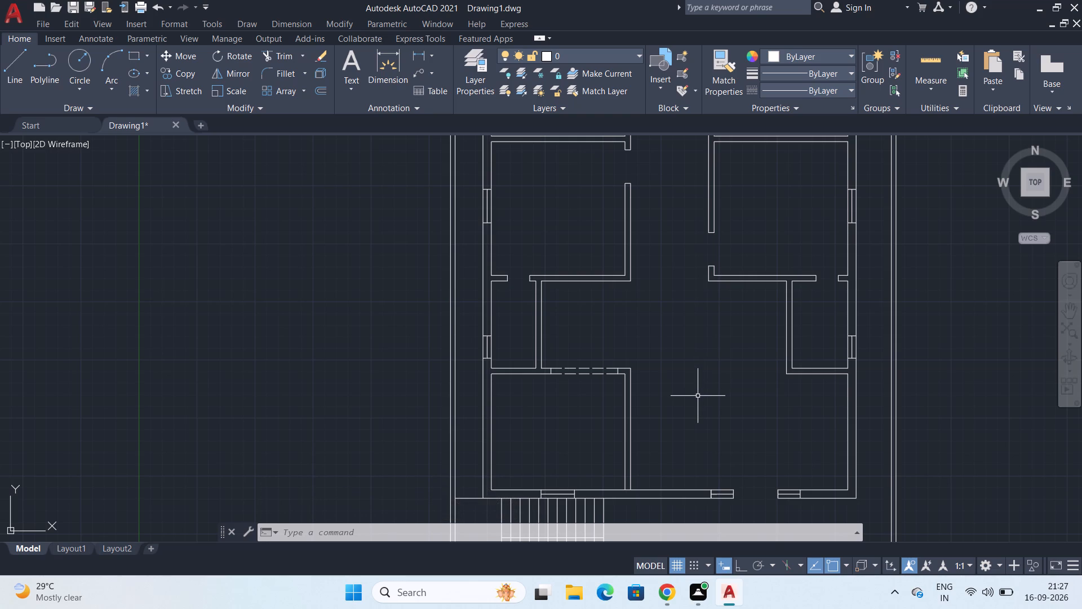
{"action": "scroll", "coordinate": [639, 419], "scroll_direction": "down", "scroll_amount": 1}
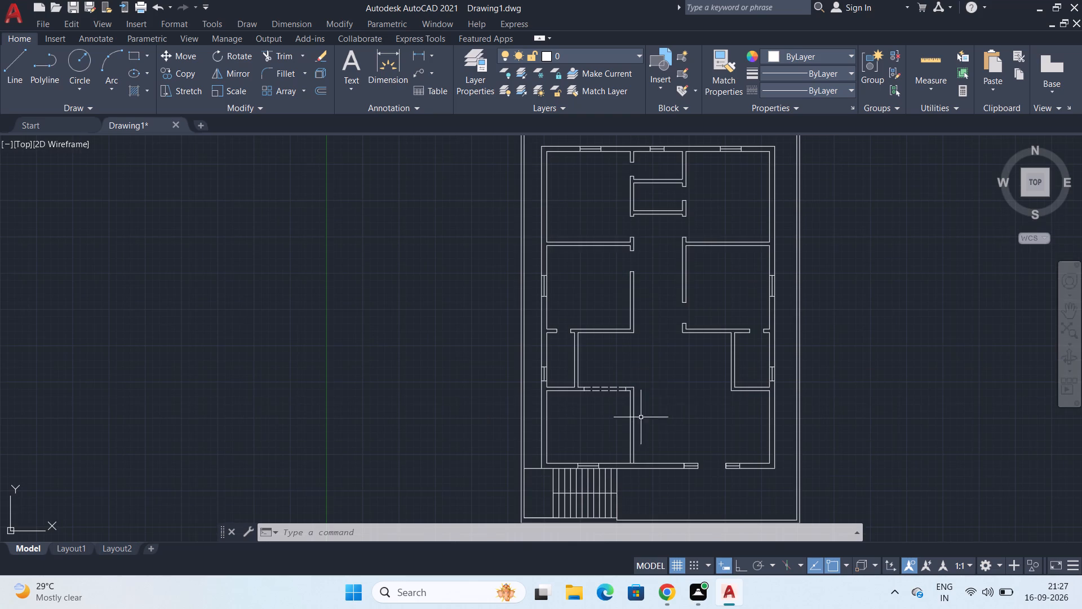
Examine the whole floor plan, from the front rooms and staircase up to the rear rooms.
{"action": "scroll", "coordinate": [628, 392], "scroll_direction": "up", "scroll_amount": 2}
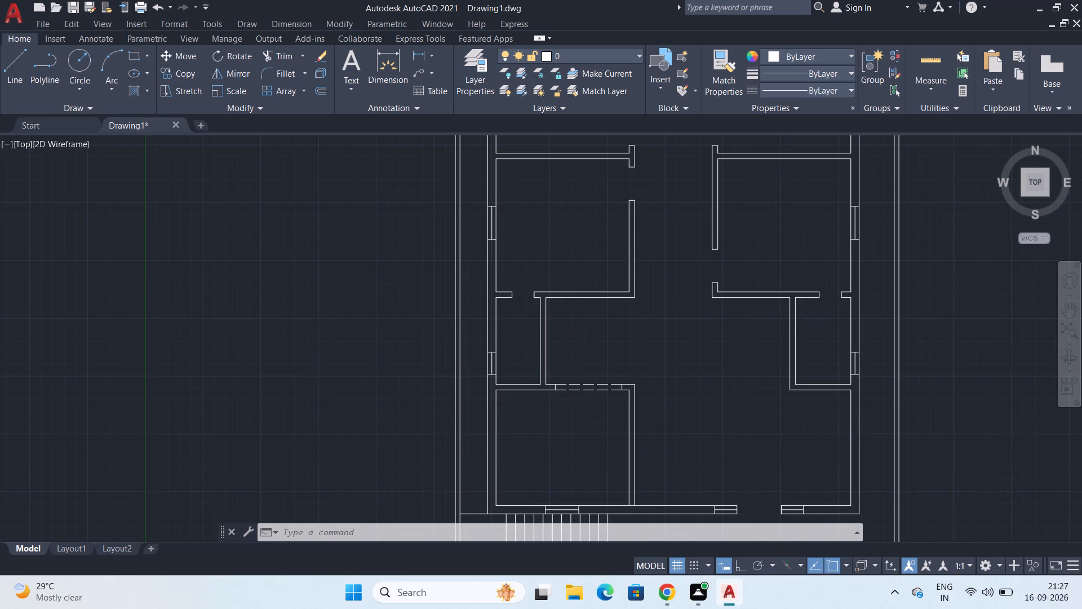
{"action": "scroll", "coordinate": [628, 392], "scroll_direction": "down", "scroll_amount": 1}
{"action": "middle_click_drag", "start_coordinate": [756, 408], "coordinate": [576, 400]}
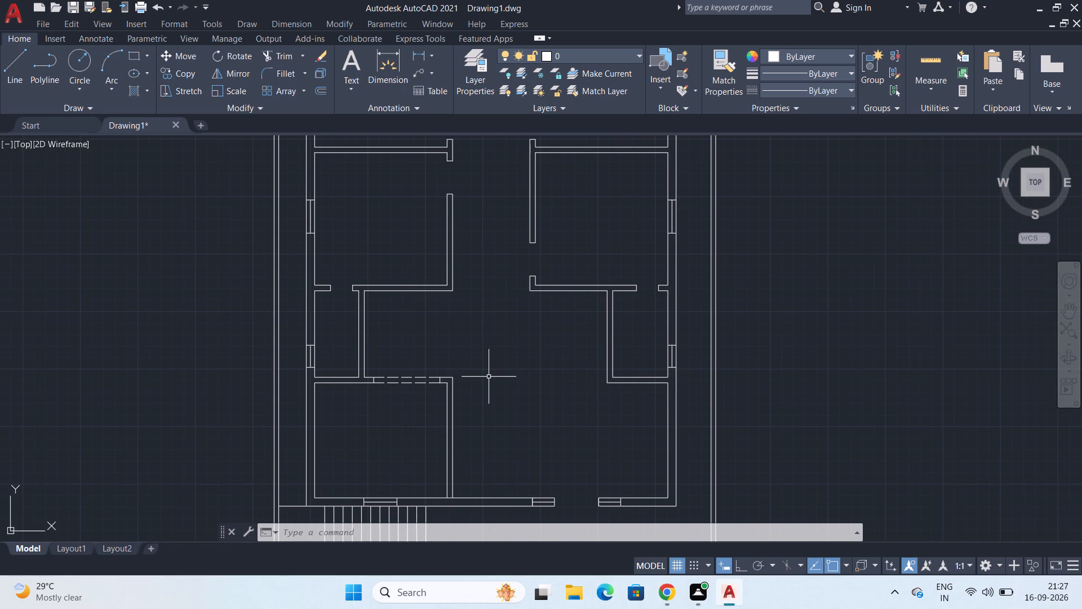
{"action": "scroll", "coordinate": [489, 377], "scroll_direction": "down", "scroll_amount": 1}
{"action": "middle_click_drag", "start_coordinate": [489, 377], "coordinate": [518, 432]}
{"action": "scroll", "coordinate": [490, 377], "scroll_direction": "down", "scroll_amount": 1}
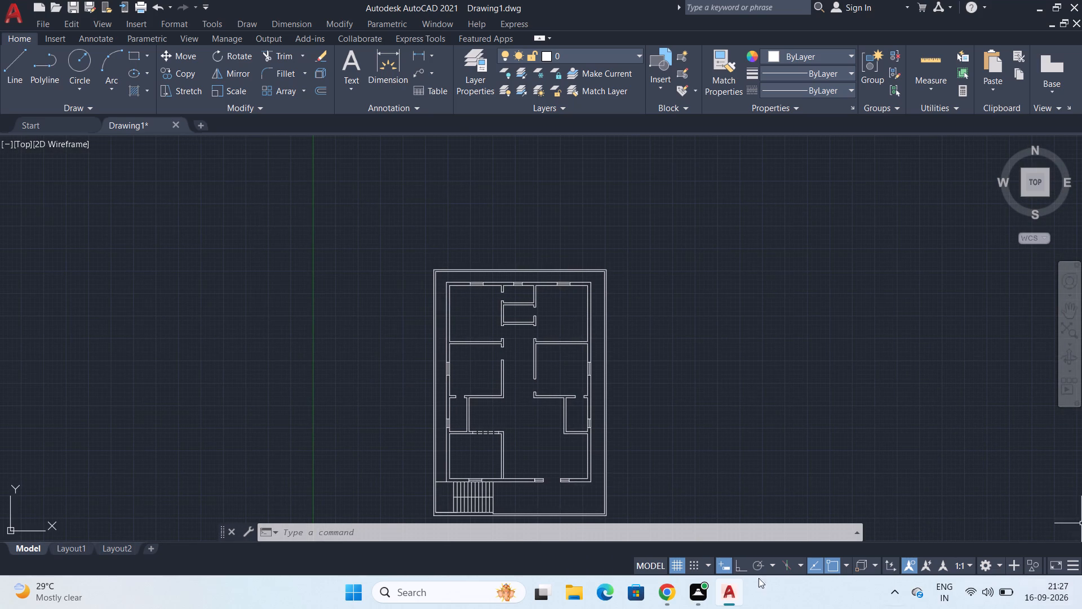
{"action": "middle_click_drag", "start_coordinate": [542, 378], "coordinate": [561, 316]}
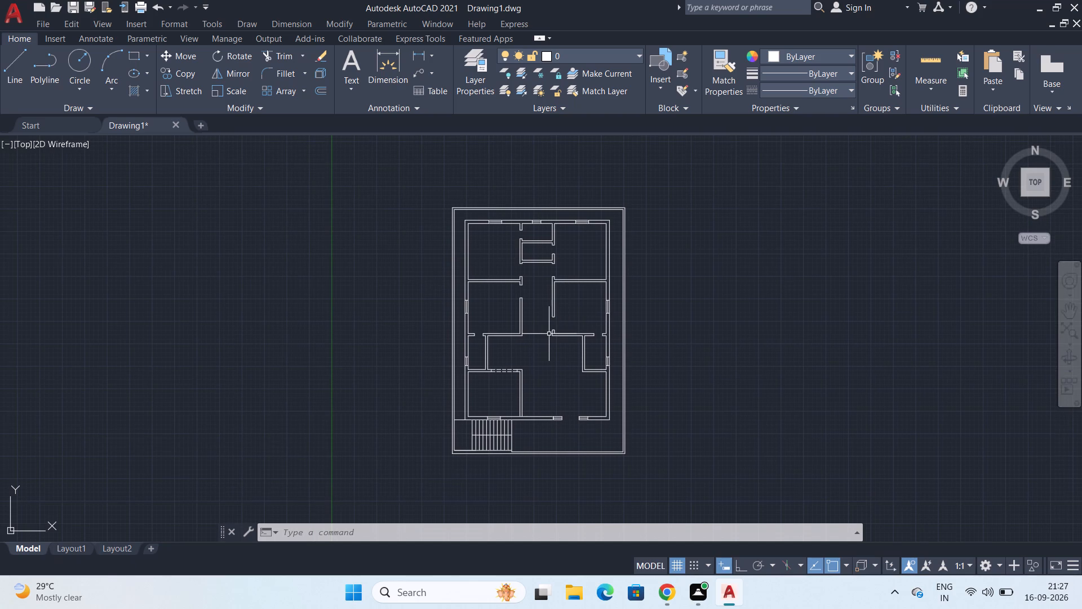
{"action": "scroll", "coordinate": [548, 334], "scroll_direction": "up", "scroll_amount": 2}
{"action": "middle_click_drag", "start_coordinate": [539, 293], "coordinate": [520, 454]}
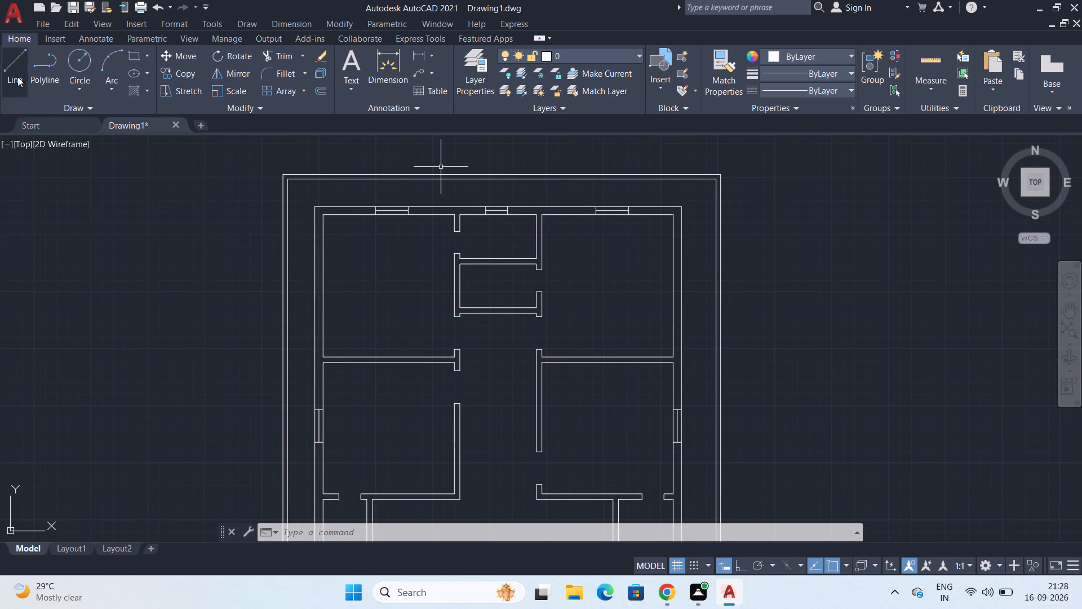
Place a multiline text in the plan's upper-left room with BEDROOM-1 as its first line.
{"action": "left_click", "coordinate": [104, 41]}
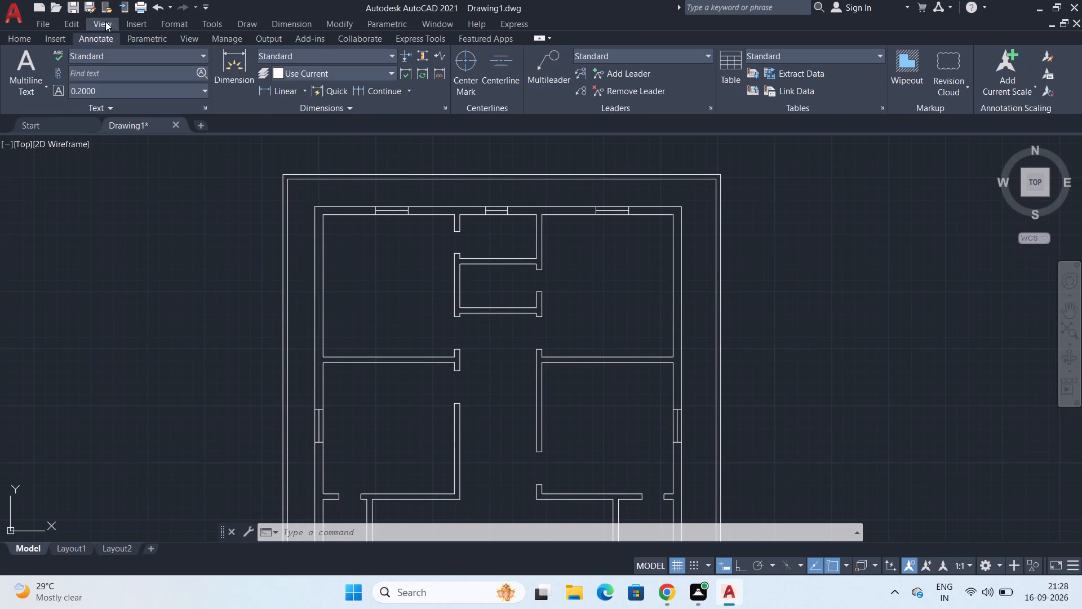
{"action": "left_click", "coordinate": [46, 89]}
{"action": "left_click", "coordinate": [39, 111]}
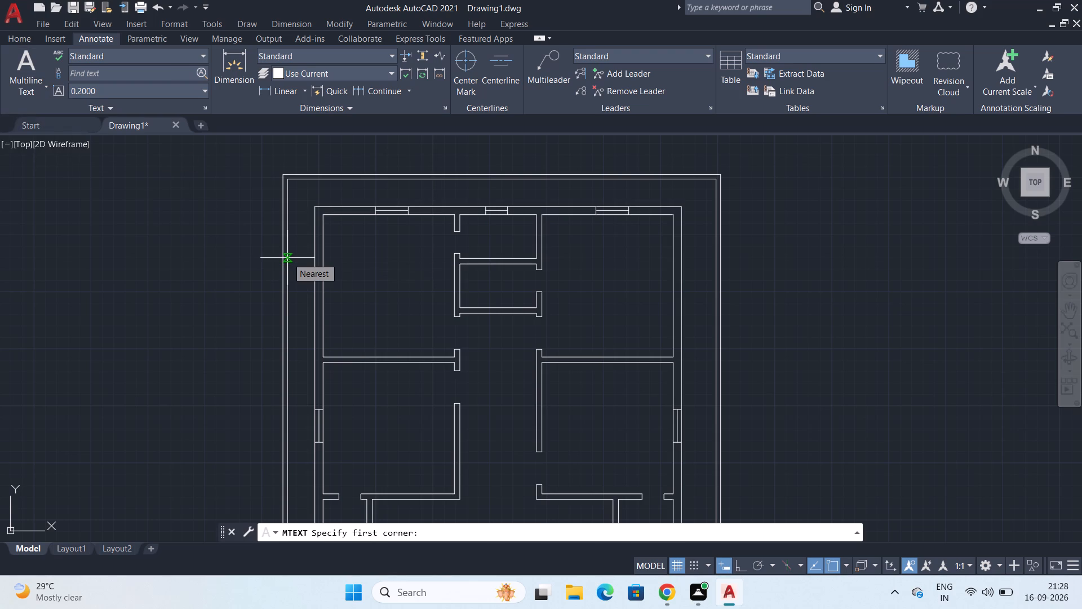
{"action": "middle_click_drag", "start_coordinate": [342, 275], "coordinate": [325, 258]}
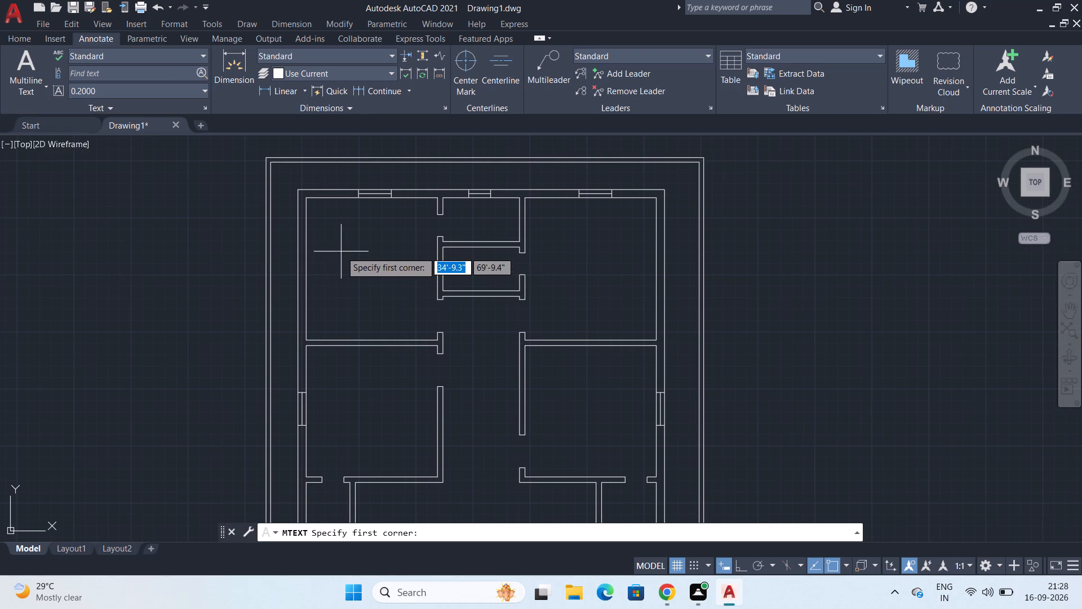
{"action": "left_click", "coordinate": [338, 244]}
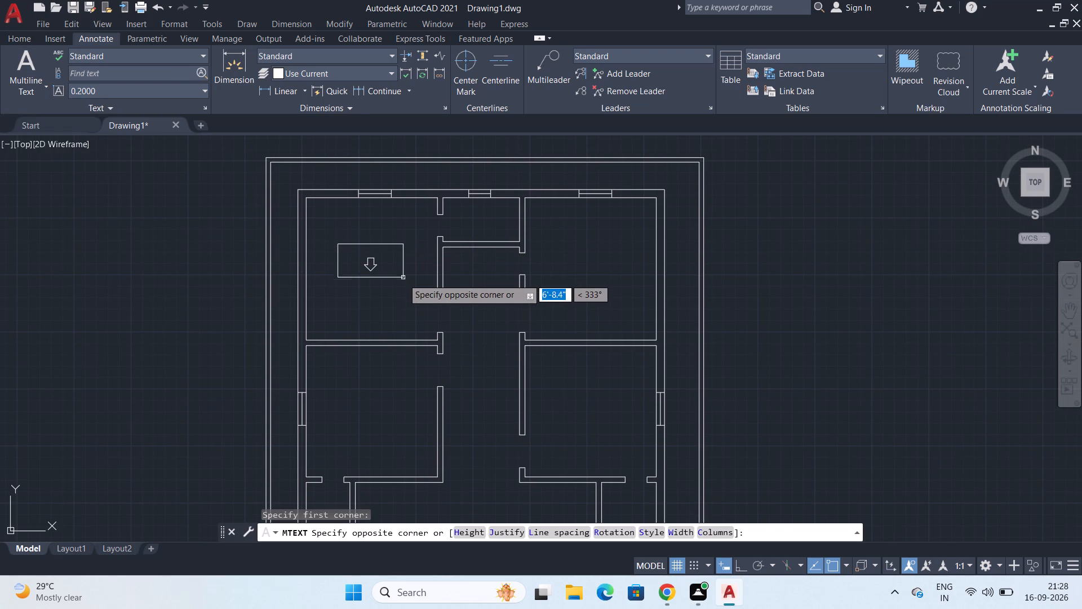
{"action": "left_click", "coordinate": [411, 289]}
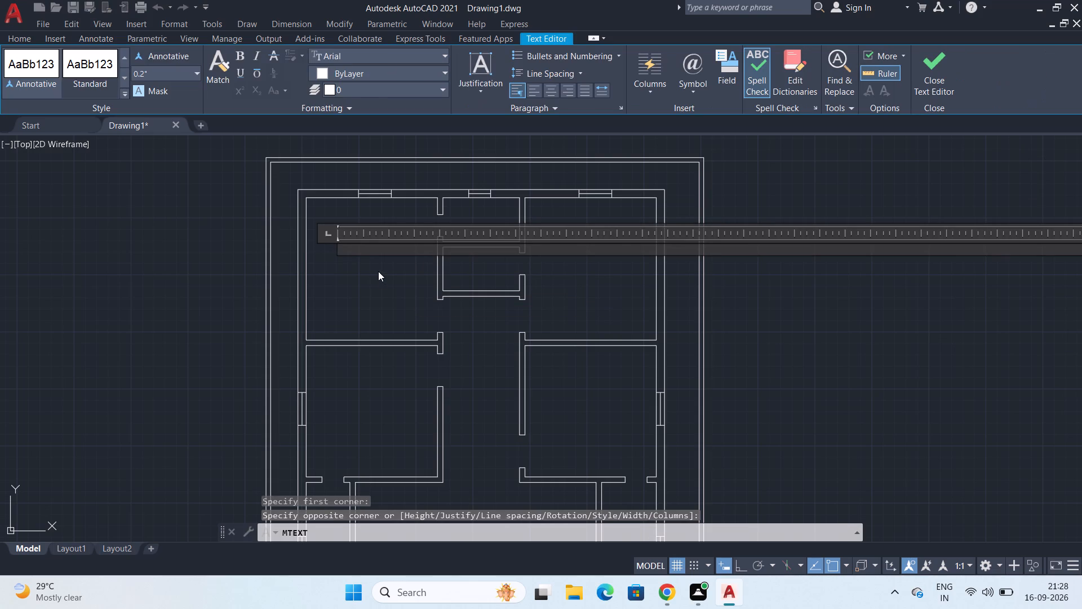
{"action": "type", "text": "BEDD"}
{"action": "key", "text": "BackSpace"}
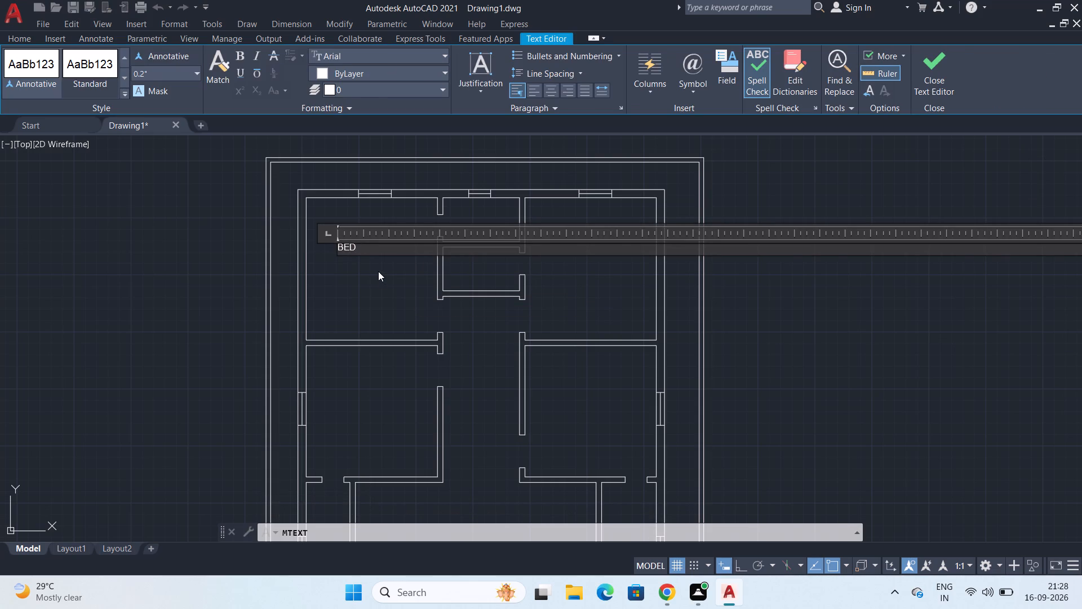
{"action": "key", "text": "space"}
{"action": "type", "text": "ROO"}
{"action": "type", "text": "M 1"}
{"action": "key", "text": "BackSpace"}
{"action": "key", "text": "BackSpace"}
{"action": "key", "text": "minus"}
{"action": "key", "text": "1"}
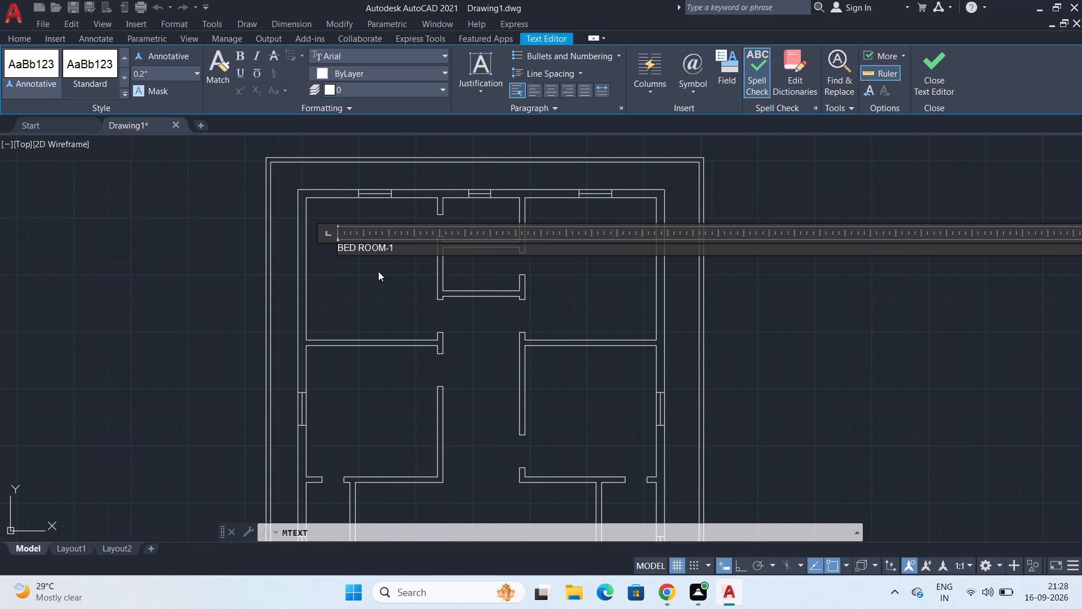
{"action": "key", "text": "Left"}
{"action": "key", "text": "Left"}
{"action": "key", "text": "Left"}
{"action": "key", "text": "Left"}
{"action": "key", "text": "Left"}
{"action": "key", "text": "Left"}
{"action": "key", "text": "BackSpace"}
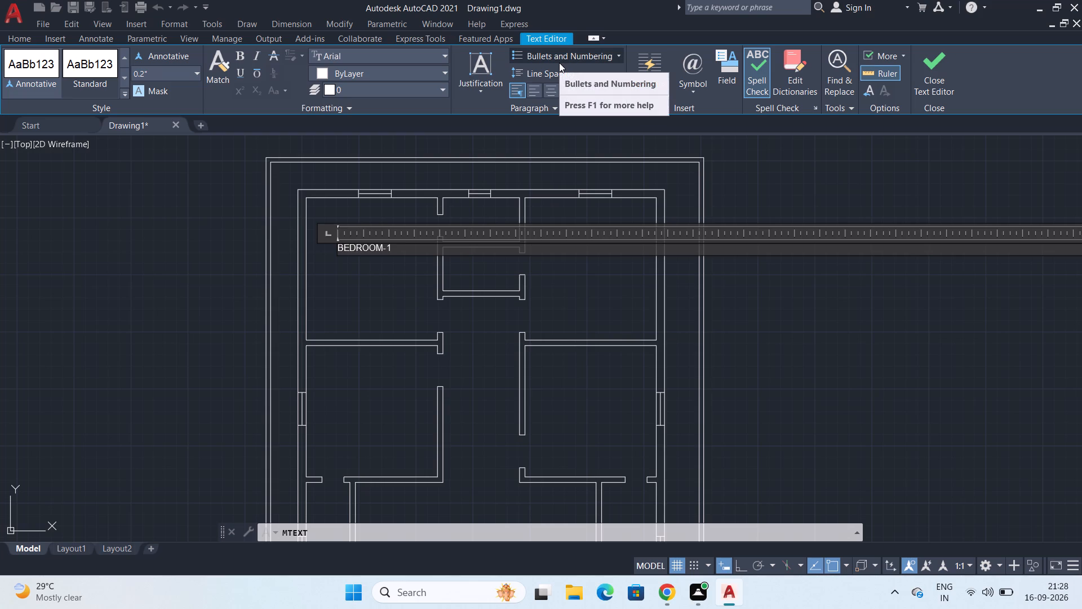
{"action": "left_click", "coordinate": [400, 246]}
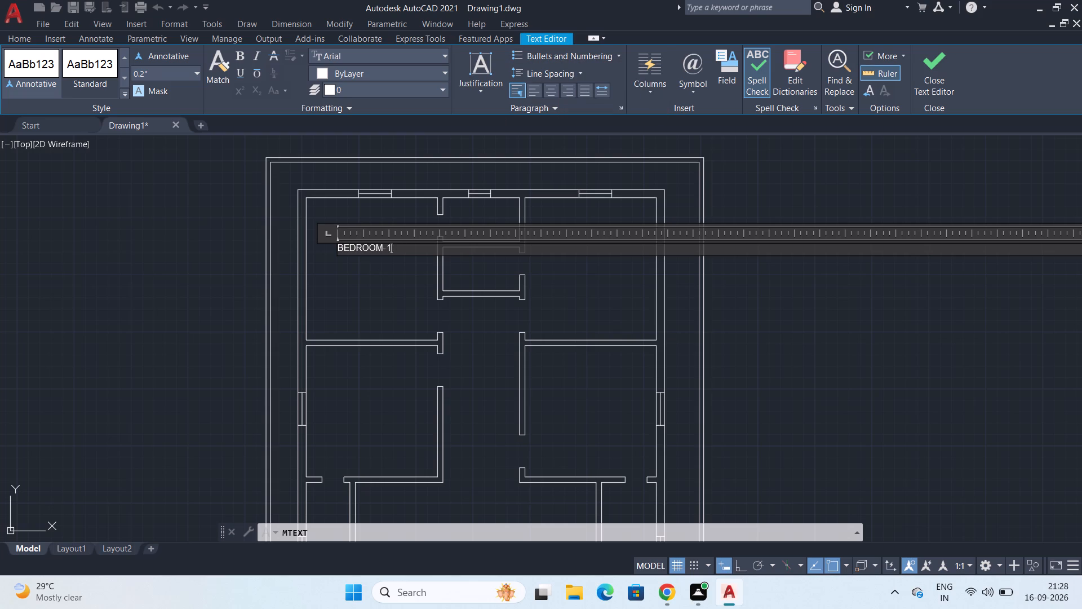
Add 12'X13' as the second line of the BEDROOM-1 label and finish the text.
{"action": "key", "text": "Return"}
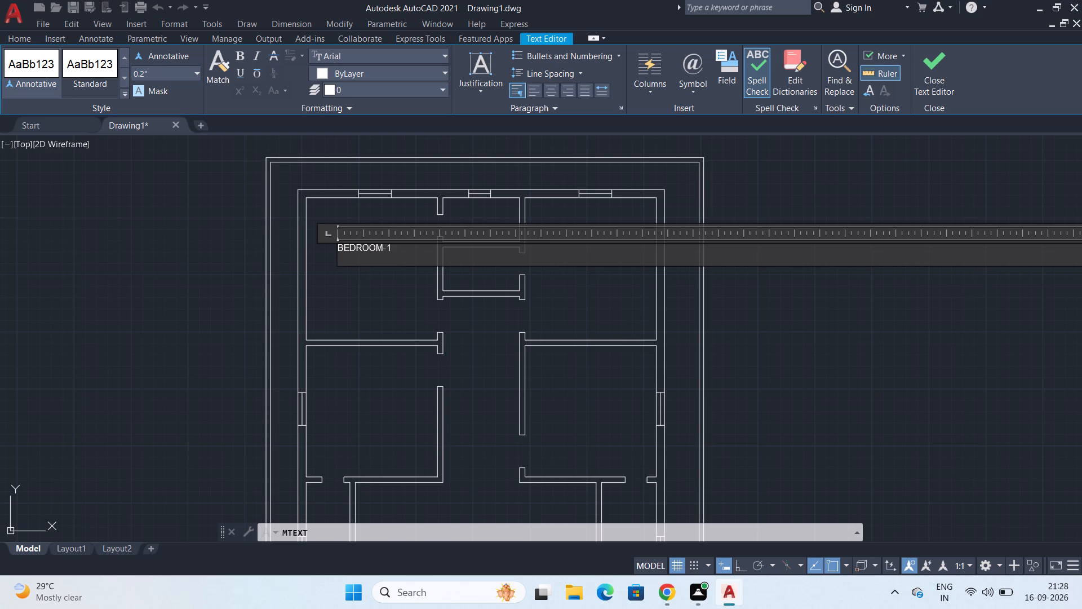
{"action": "type", "text": "12'"}
{"action": "key", "text": "x"}
{"action": "type", "text": "13'"}
{"action": "left_click", "coordinate": [234, 281]}
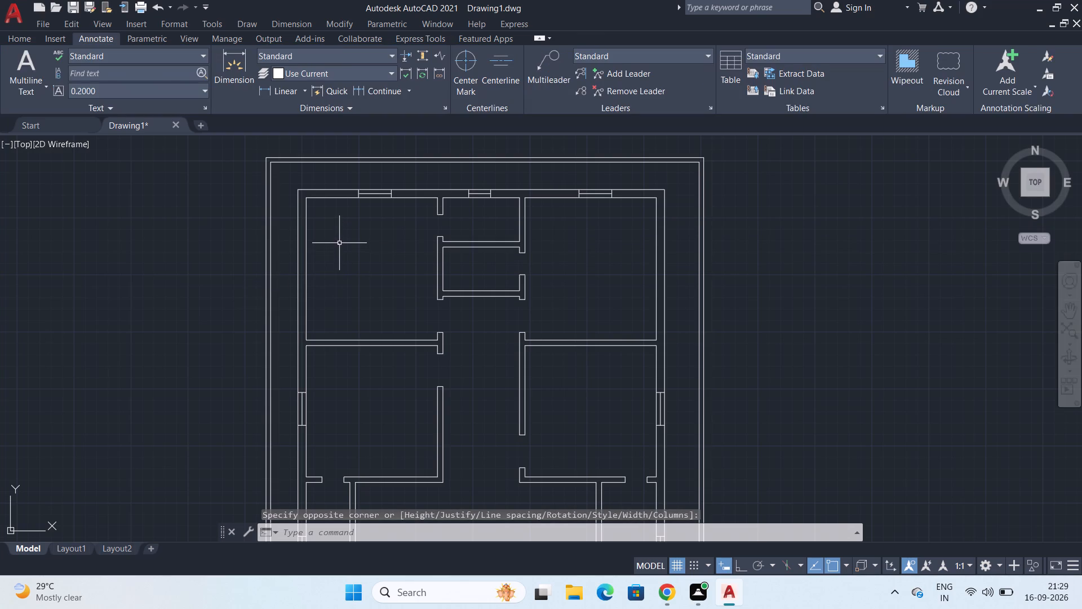
Set the text height of both lines of the BEDROOM-1 label to 6" and close the text editing.
{"action": "double_click", "coordinate": [339, 243]}
{"action": "left_click", "coordinate": [384, 262]}
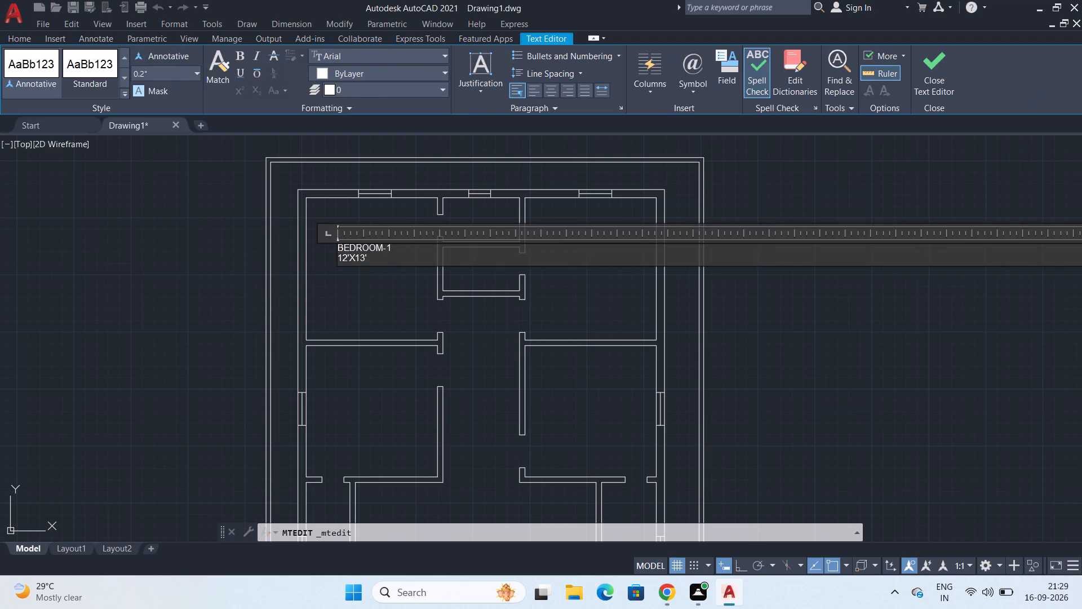
{"action": "left_click_drag", "start_coordinate": [384, 262], "coordinate": [334, 253]}
{"action": "scroll", "coordinate": [383, 259], "scroll_direction": "up", "scroll_amount": 3}
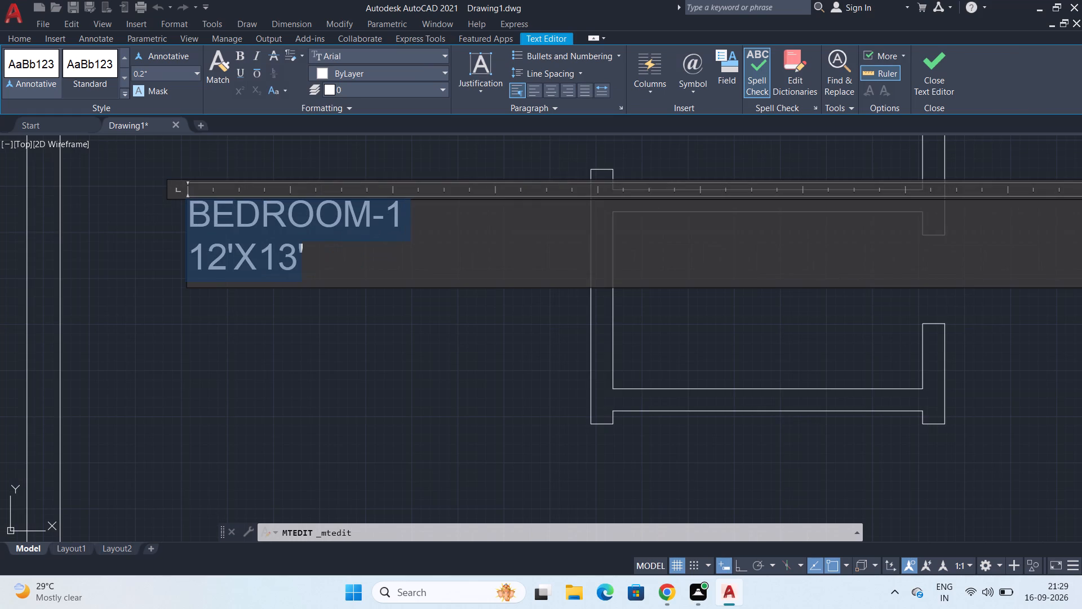
{"action": "left_click", "coordinate": [312, 251]}
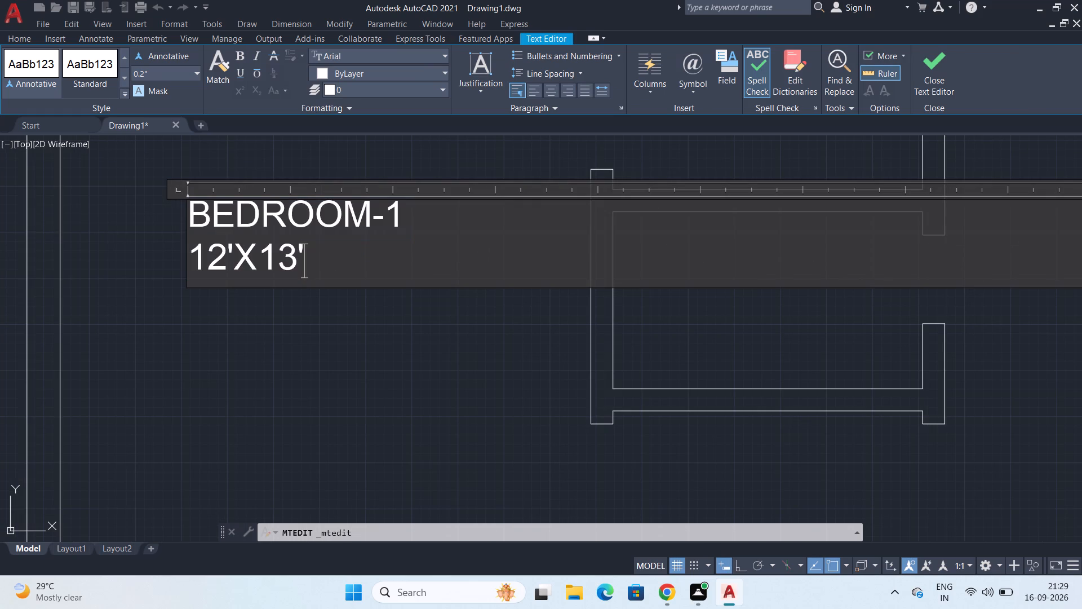
{"action": "left_click_drag", "start_coordinate": [312, 251], "coordinate": [239, 227]}
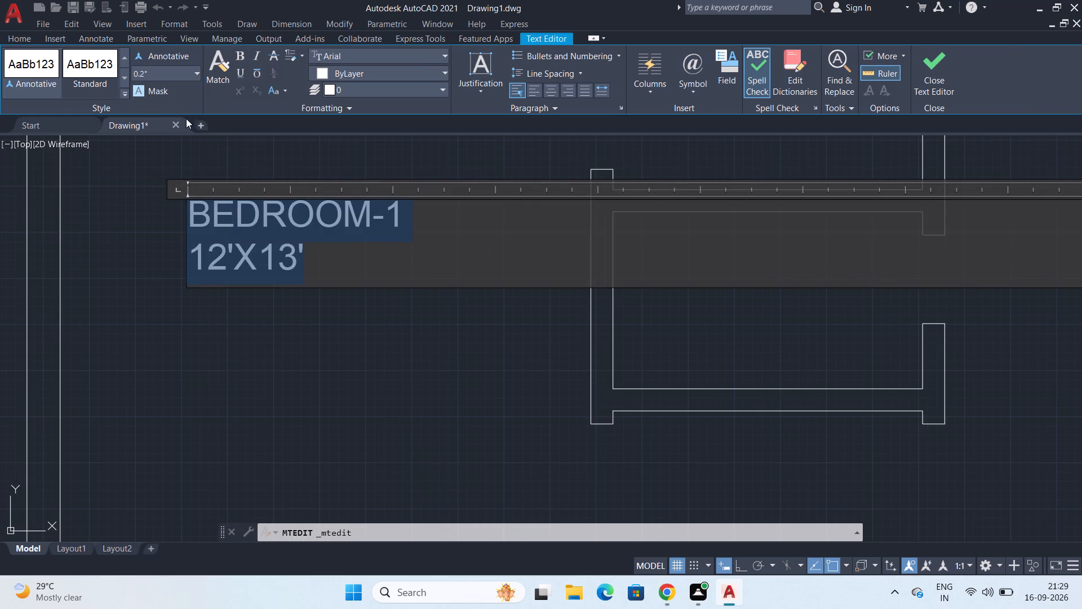
{"action": "scroll", "coordinate": [166, 94], "scroll_direction": "down", "scroll_amount": 1}
{"action": "scroll", "coordinate": [272, 233], "scroll_direction": "down", "scroll_amount": 2}
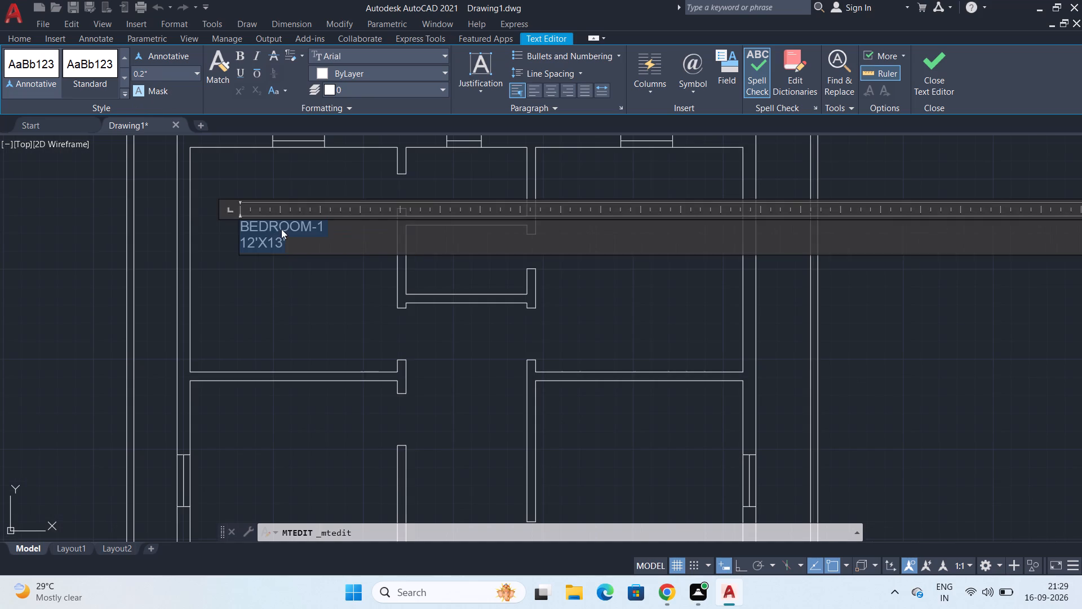
{"action": "left_click", "coordinate": [166, 74]}
{"action": "key", "text": "6"}
{"action": "key", "text": "shift+quotedbl"}
{"action": "key", "text": "Return"}
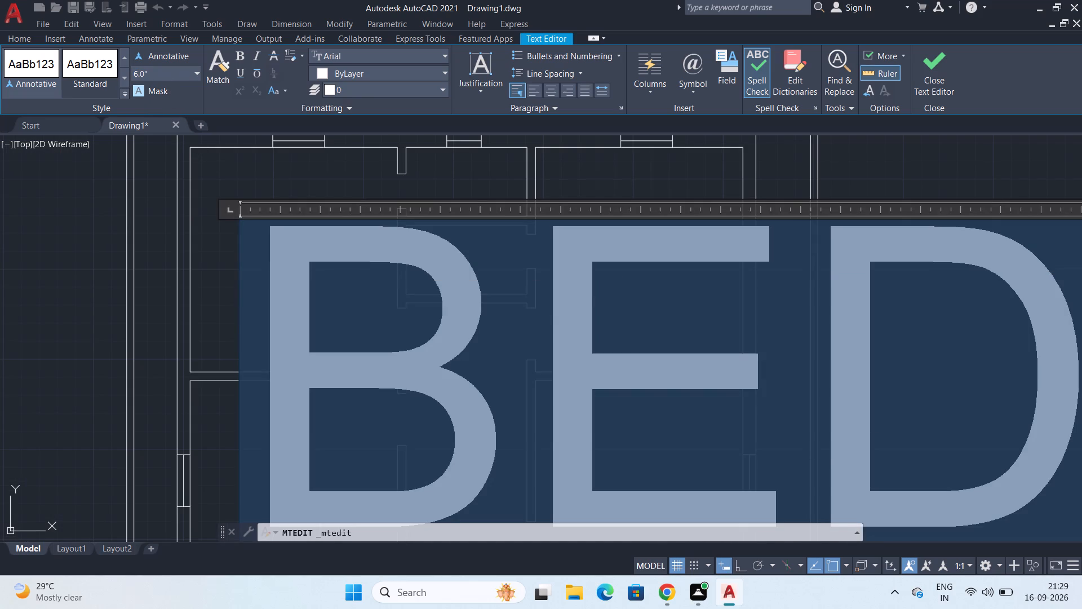
{"action": "left_click", "coordinate": [79, 286]}
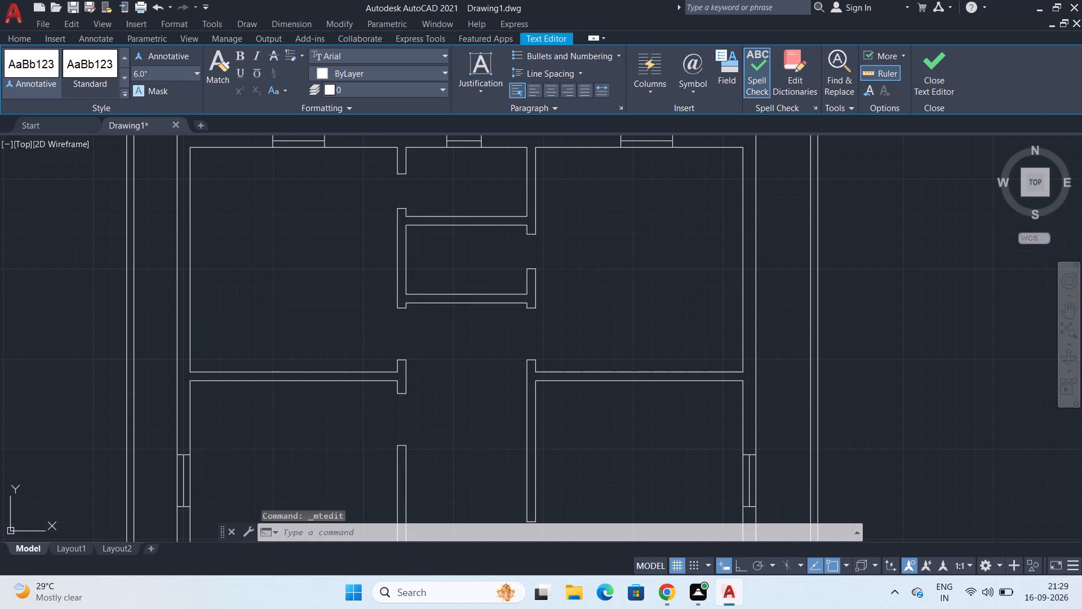
Copy the BEDROOM-1 label from the upper-left room into the upper-right room and the two bedrooms directly below the upper pair.
{"action": "scroll", "coordinate": [113, 292], "scroll_direction": "down", "scroll_amount": 1}
{"action": "middle_click_drag", "start_coordinate": [211, 323], "coordinate": [249, 286]}
{"action": "left_click", "coordinate": [241, 217]}
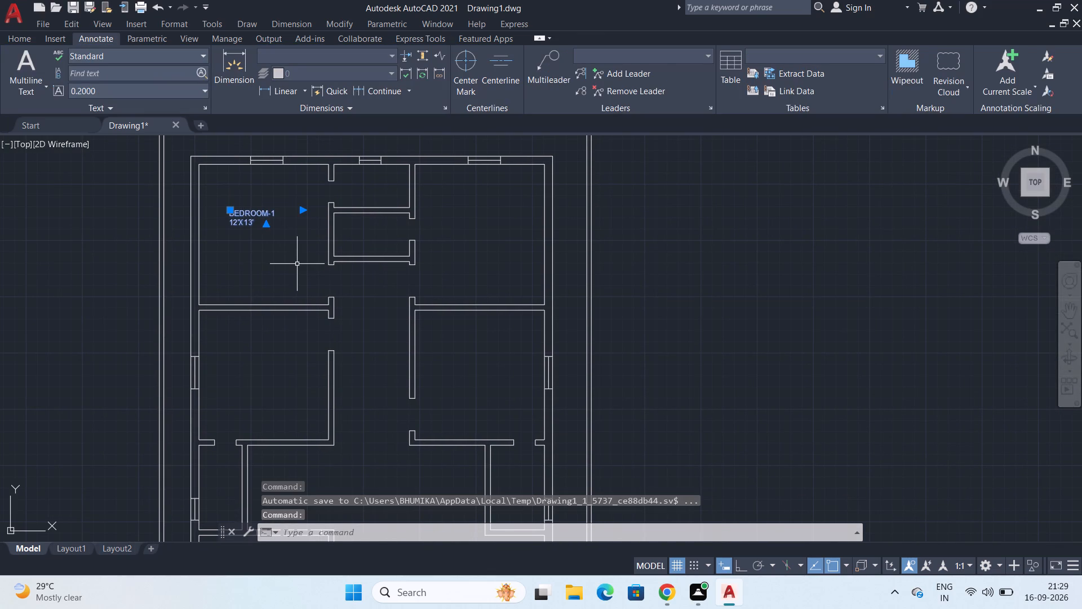
{"action": "type", "text": "CO"}
{"action": "key", "text": "Return"}
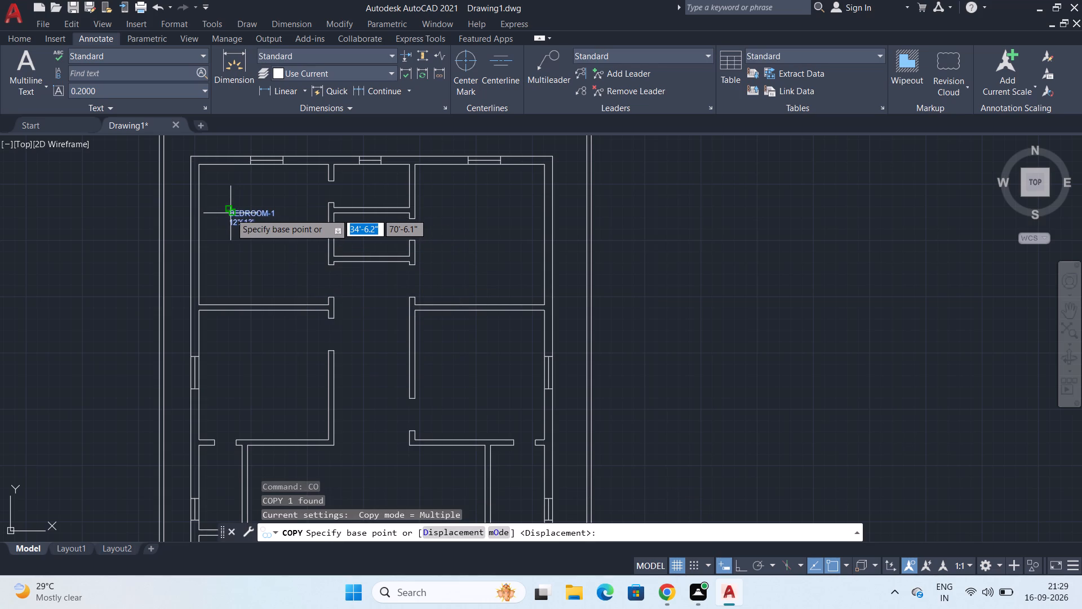
{"action": "left_click", "coordinate": [230, 213]}
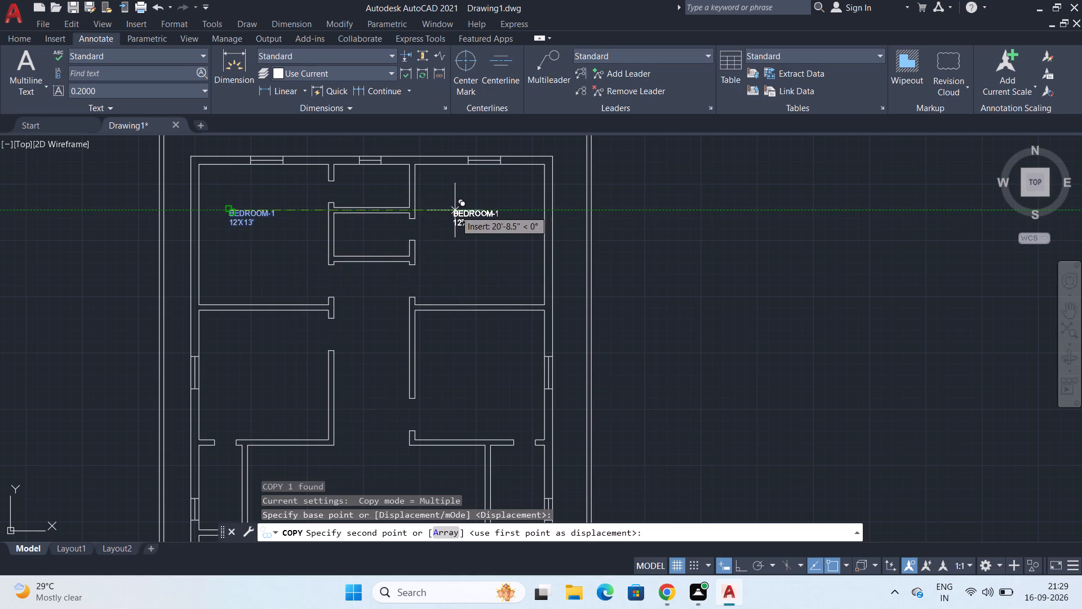
{"action": "left_click", "coordinate": [456, 210]}
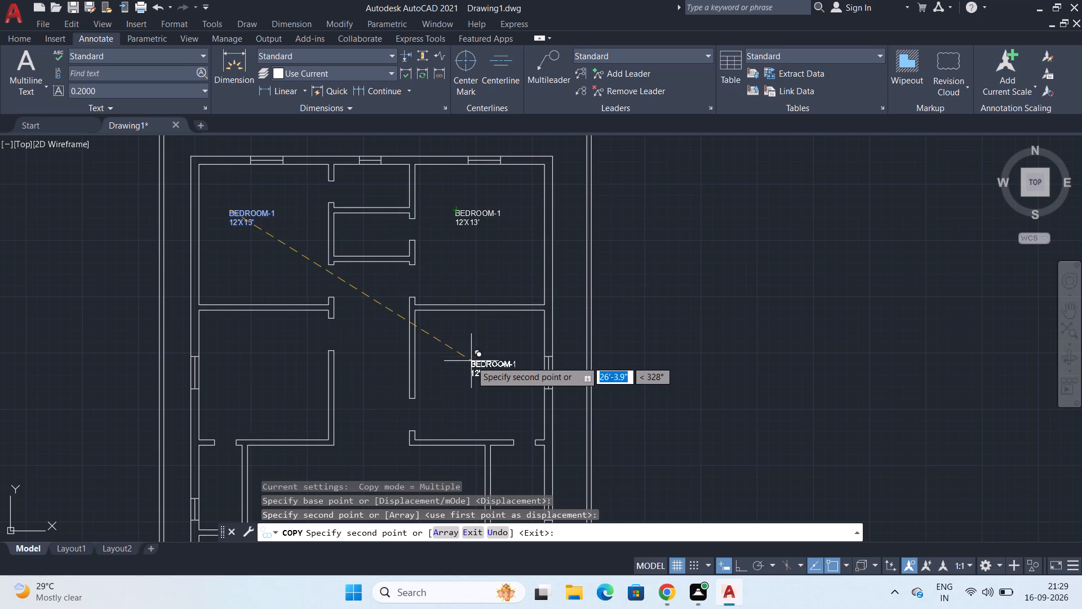
{"action": "middle_click_drag", "start_coordinate": [471, 361], "coordinate": [482, 308]}
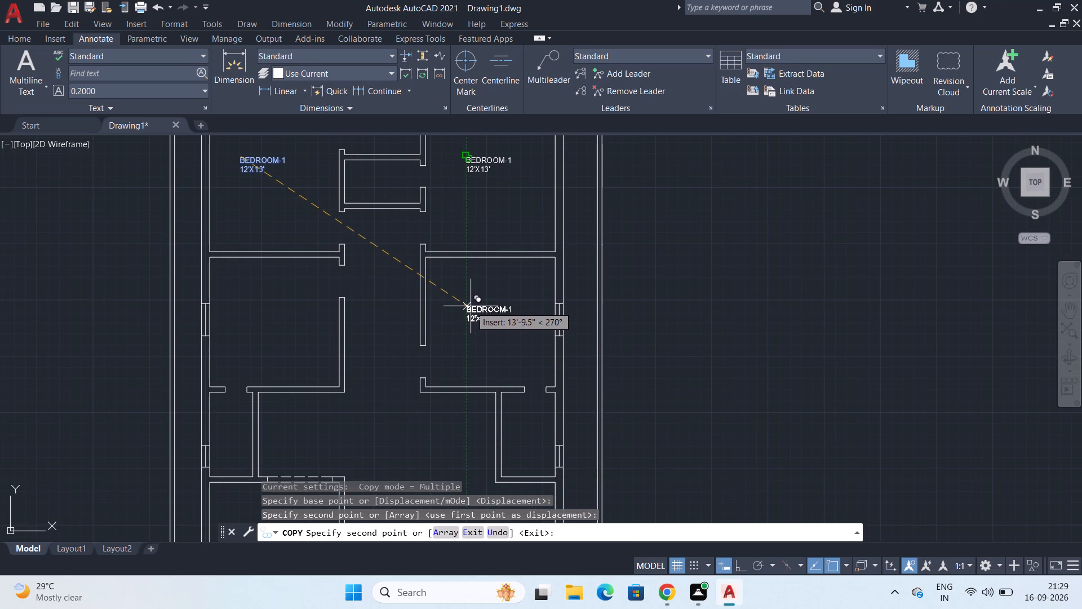
{"action": "left_click", "coordinate": [471, 302]}
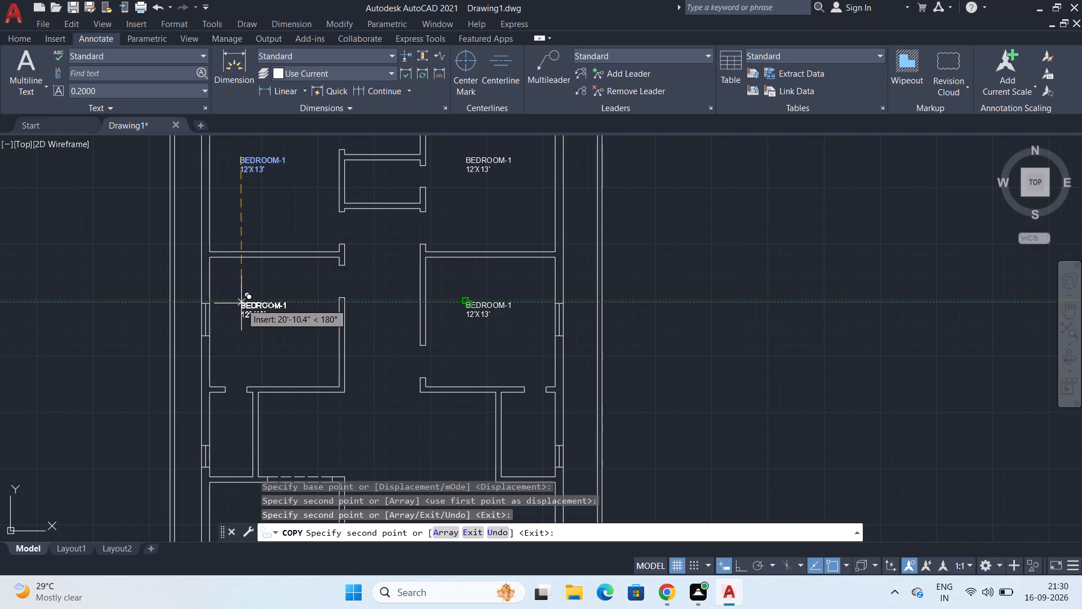
{"action": "left_click", "coordinate": [241, 303]}
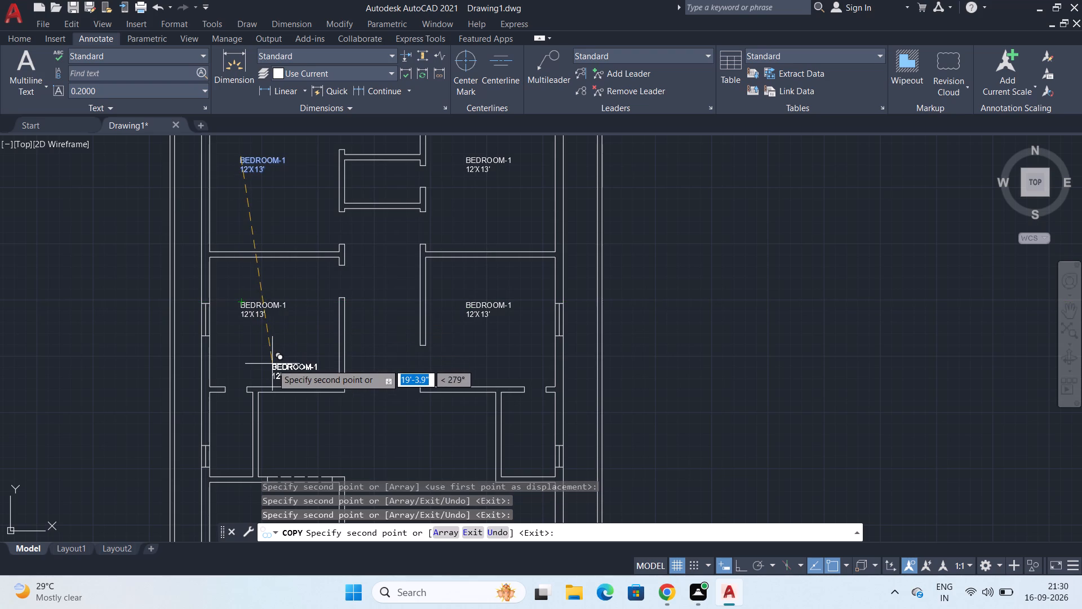
Continue copying the BEDROOM-1 label into the two front rooms, the space above the front-left room, and the two small side rooms.
{"action": "middle_click_drag", "start_coordinate": [274, 364], "coordinate": [285, 326]}
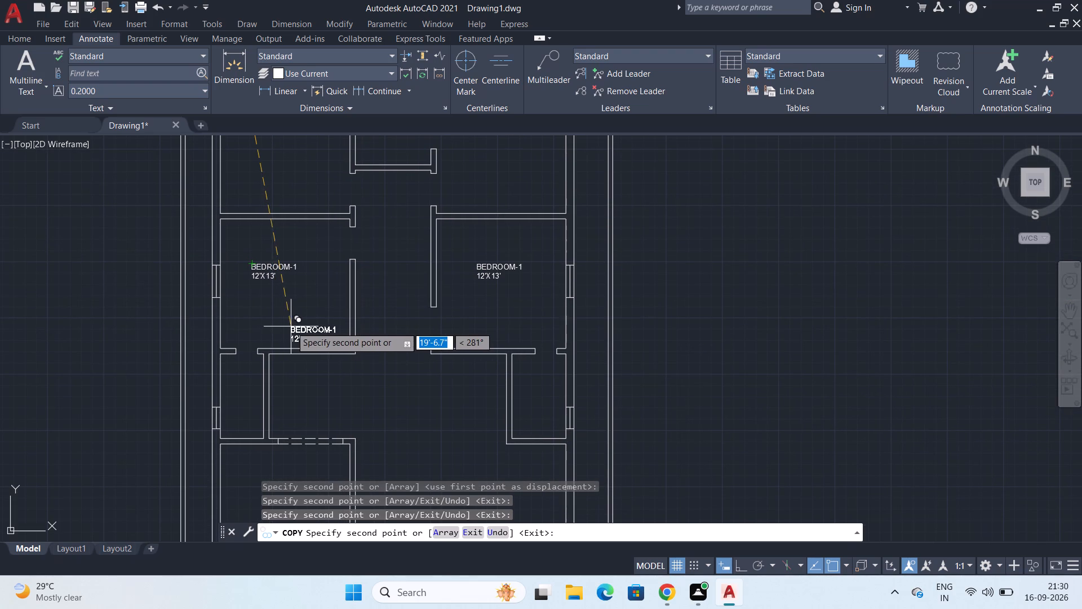
{"action": "middle_click_drag", "start_coordinate": [332, 372], "coordinate": [317, 313]}
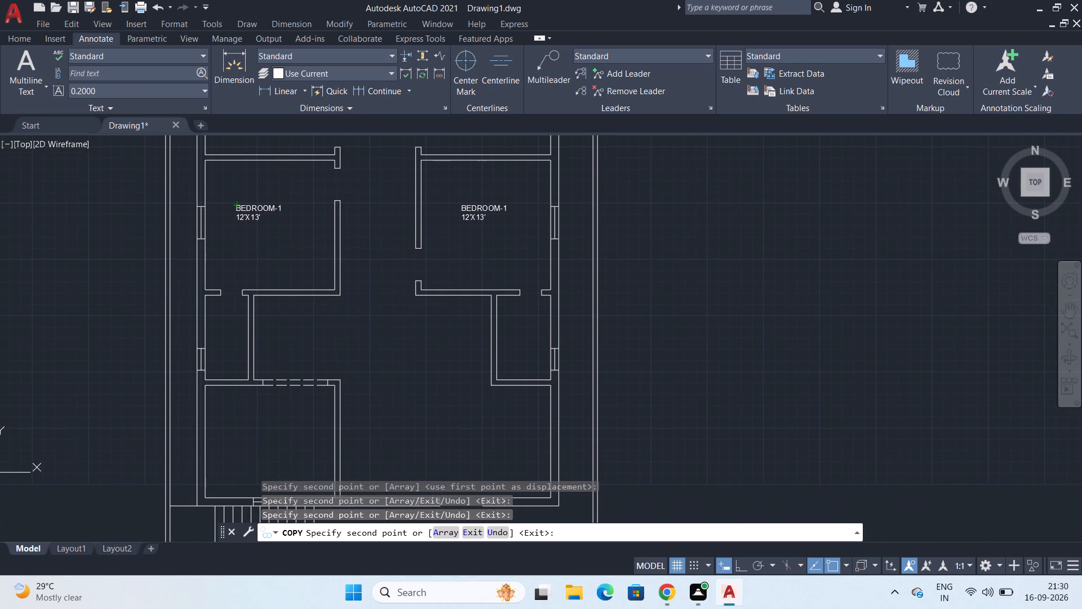
{"action": "scroll", "coordinate": [317, 313], "scroll_direction": "down", "scroll_amount": 1}
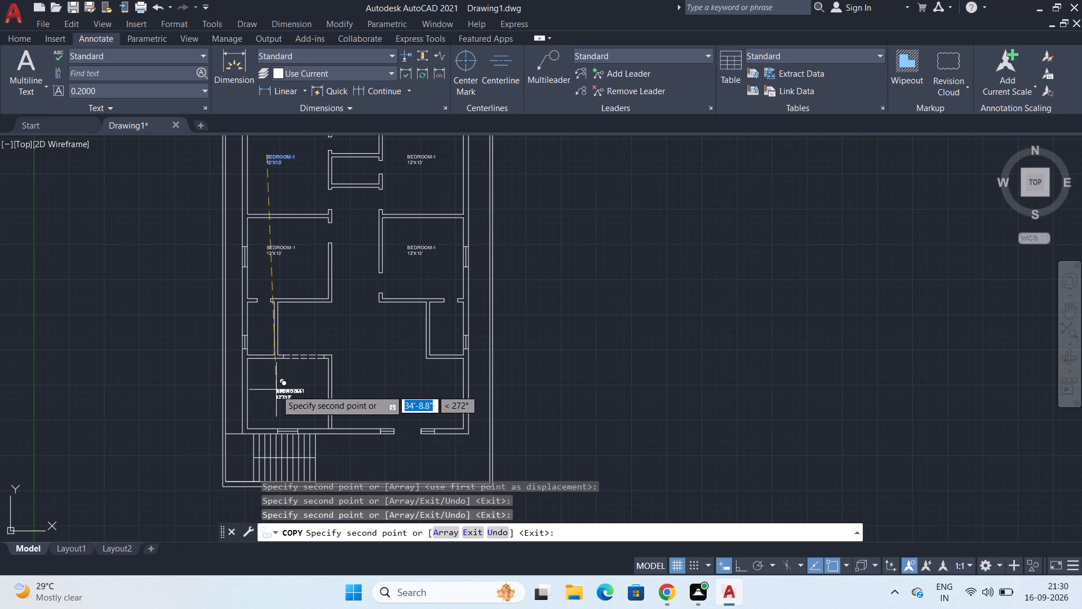
{"action": "scroll", "coordinate": [276, 390], "scroll_direction": "up", "scroll_amount": 1}
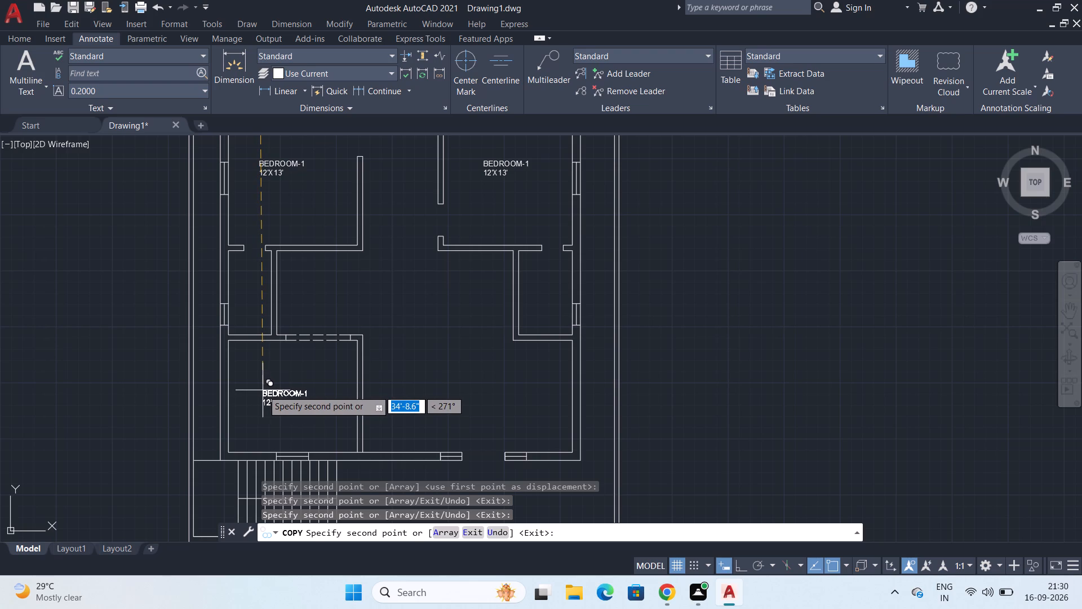
{"action": "left_click", "coordinate": [263, 390]}
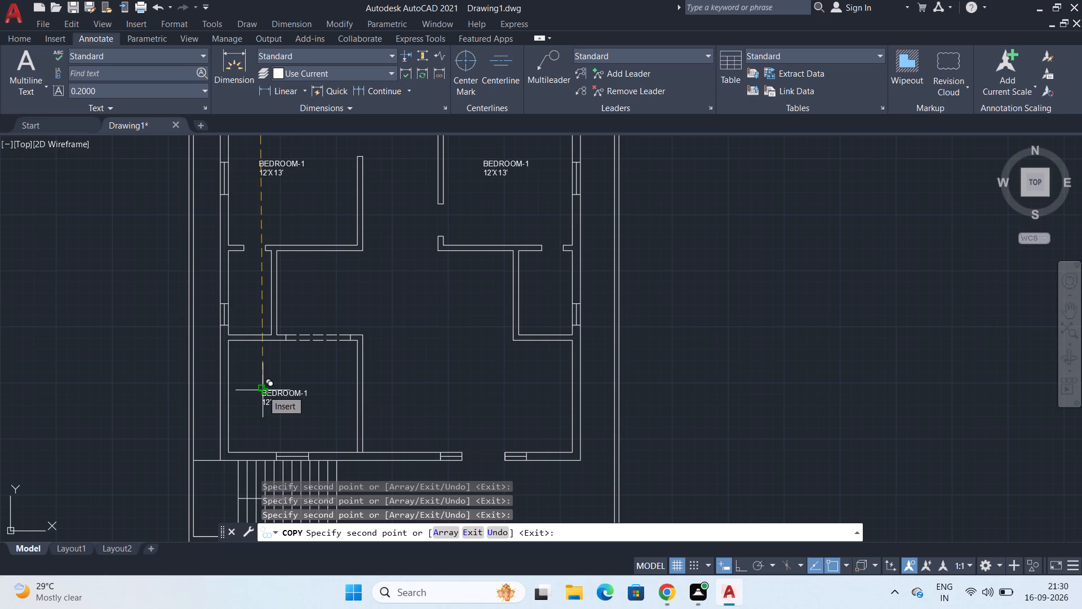
{"action": "left_click", "coordinate": [447, 395]}
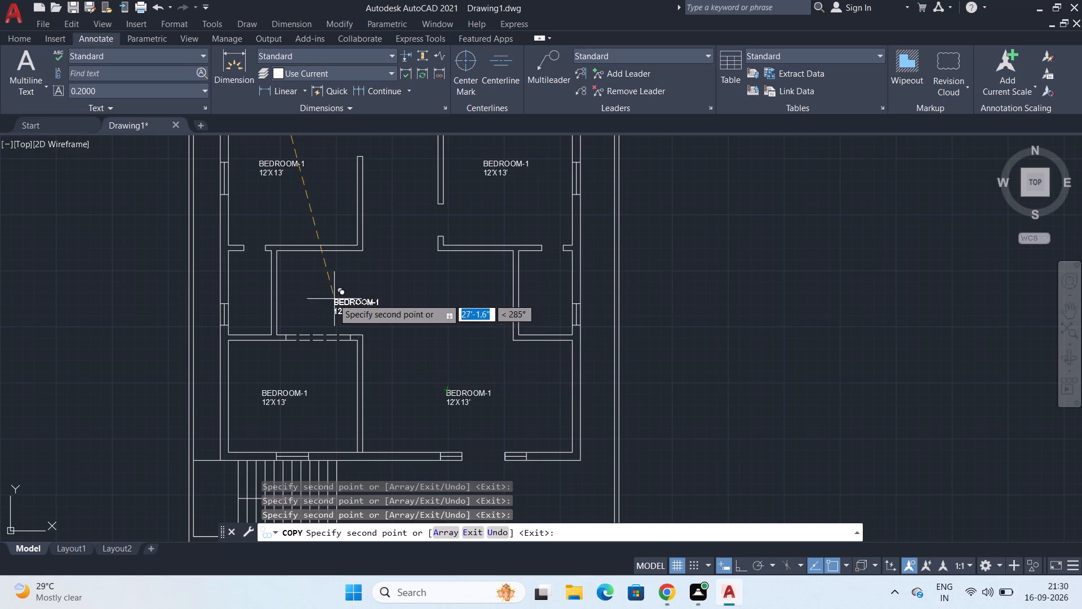
{"action": "left_click", "coordinate": [298, 284]}
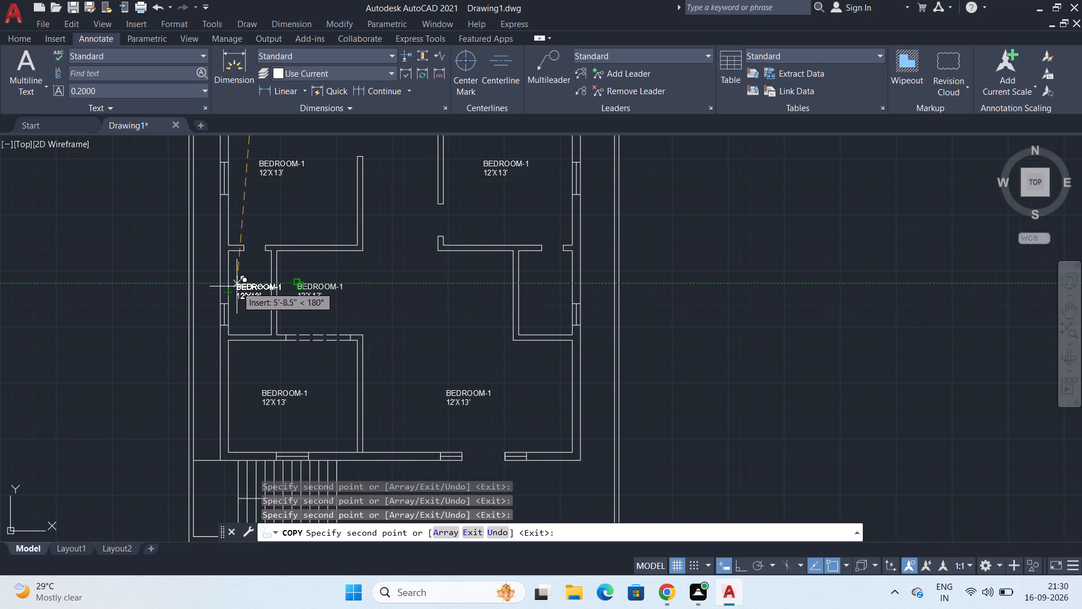
{"action": "left_click", "coordinate": [237, 286]}
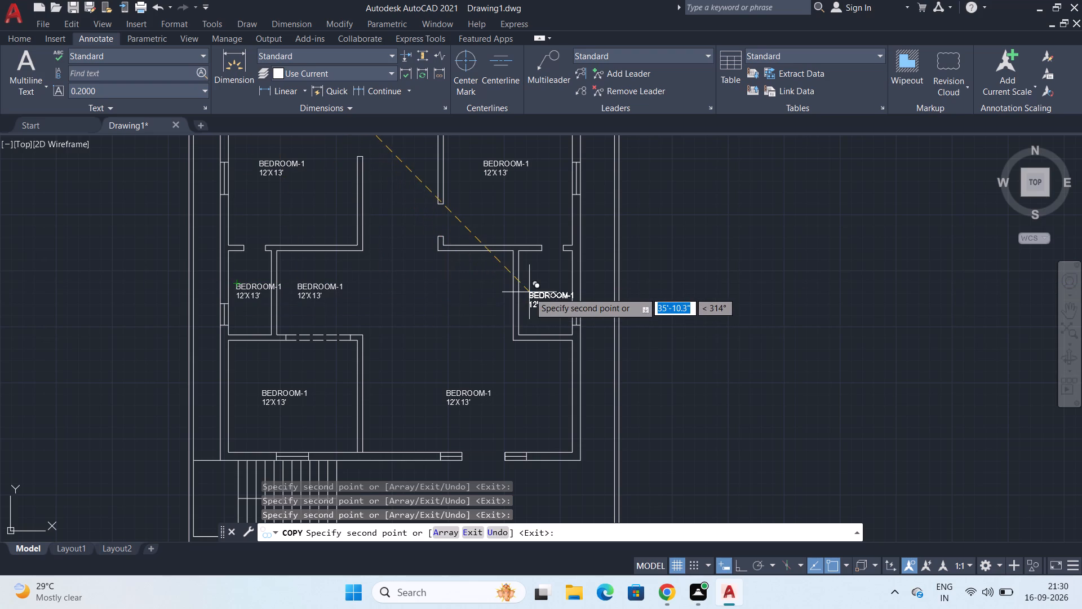
{"action": "left_click", "coordinate": [527, 285]}
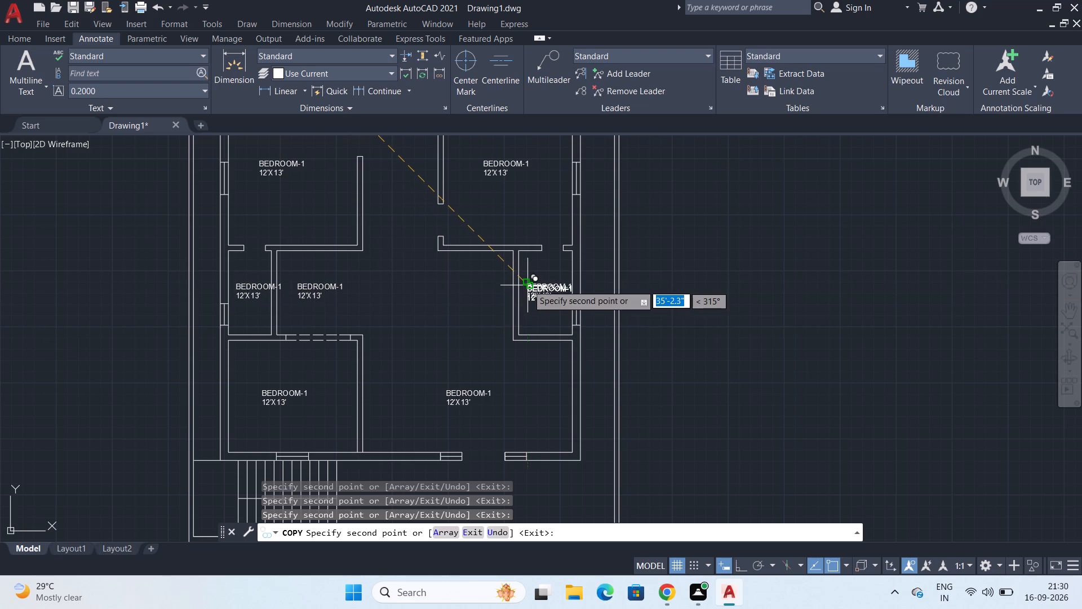
Copy the BEDROOM-1 label into both small rooms between the upper bedrooms and at the upper-left bedroom's door opening, then end the copying.
{"action": "scroll", "coordinate": [384, 239], "scroll_direction": "down", "scroll_amount": 1}
{"action": "middle_click_drag", "start_coordinate": [384, 239], "coordinate": [393, 392]}
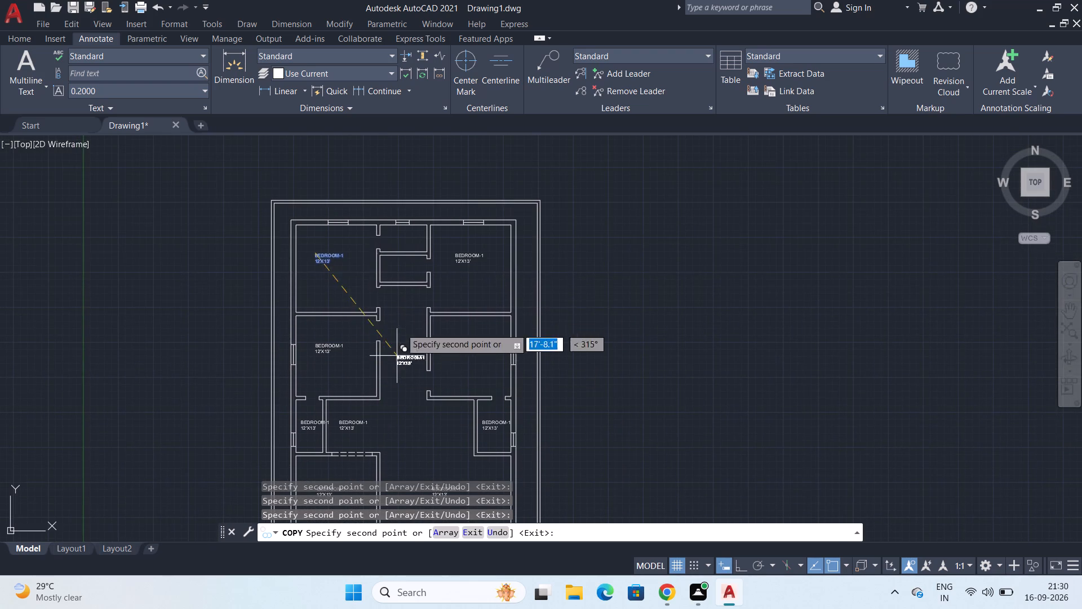
{"action": "scroll", "coordinate": [401, 250], "scroll_direction": "up", "scroll_amount": 3}
{"action": "middle_click_drag", "start_coordinate": [402, 238], "coordinate": [425, 283]}
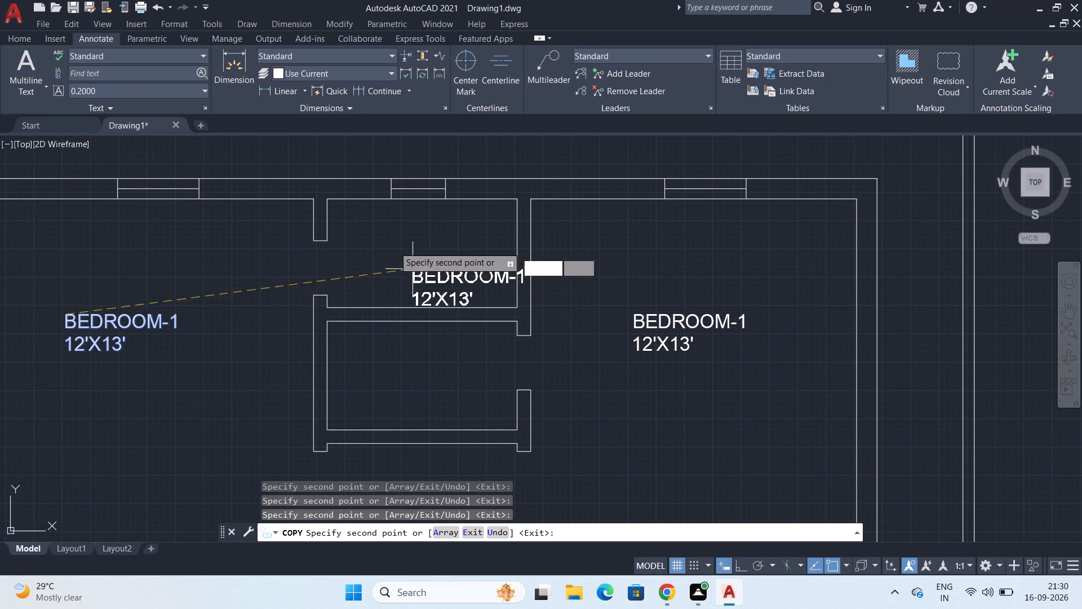
{"action": "left_click", "coordinate": [372, 231]}
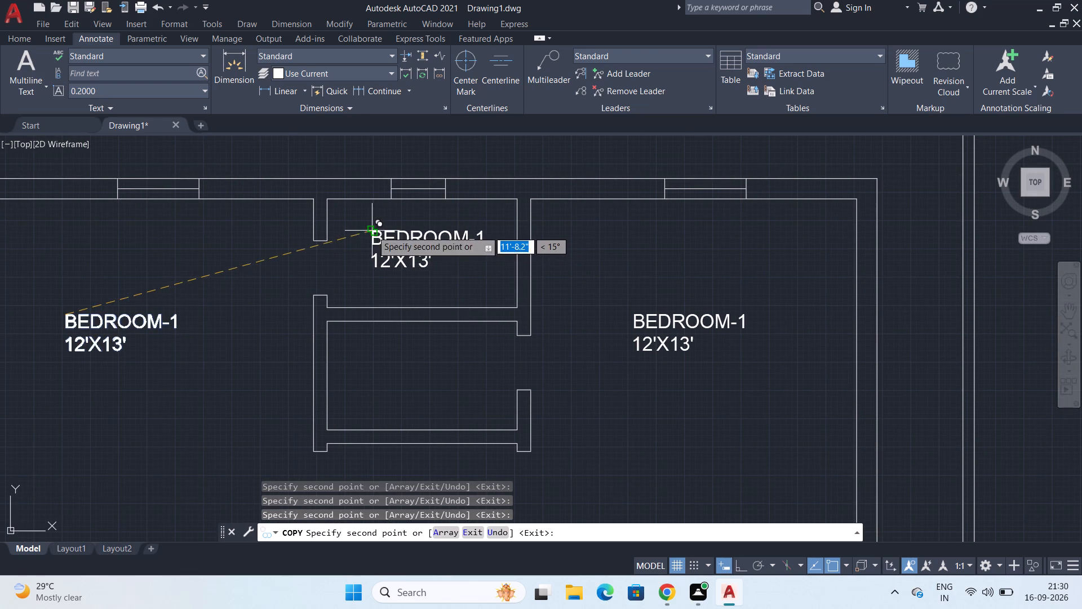
{"action": "left_click", "coordinate": [369, 363]}
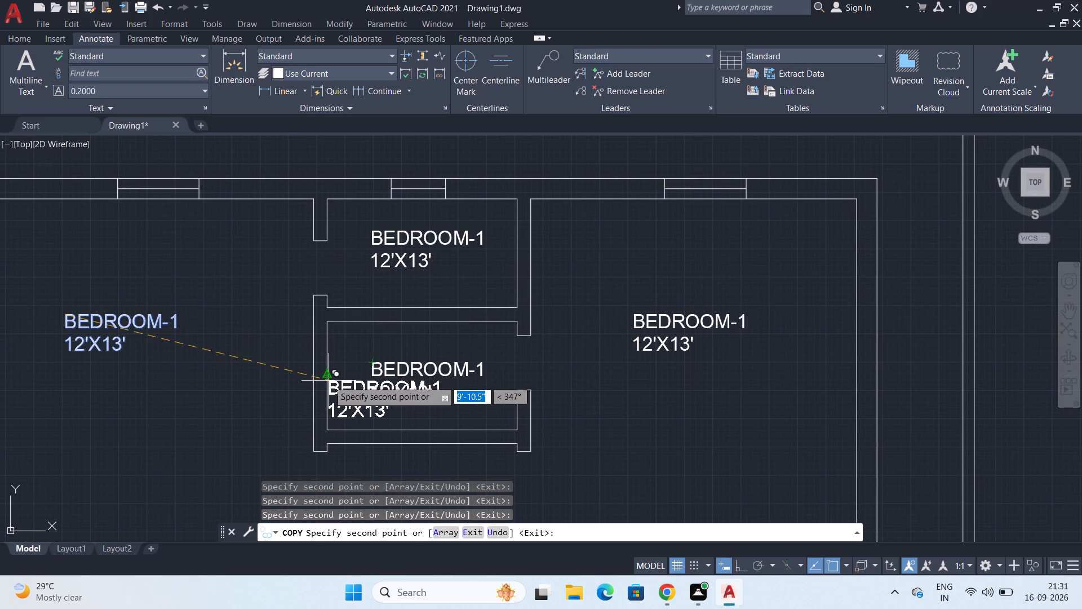
{"action": "middle_click_drag", "start_coordinate": [332, 379], "coordinate": [382, 265]}
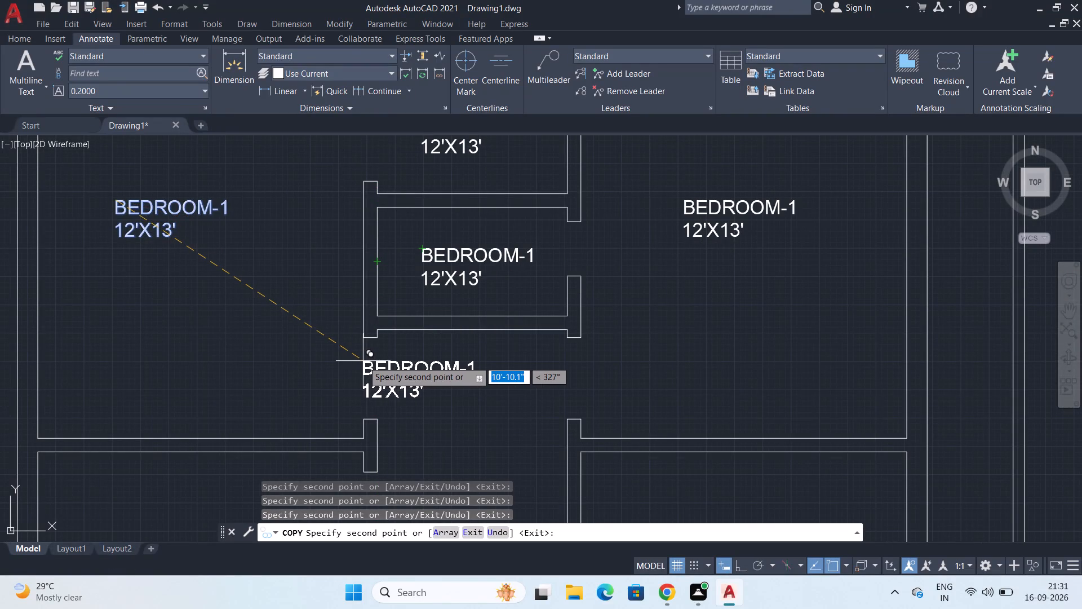
{"action": "left_click", "coordinate": [363, 361]}
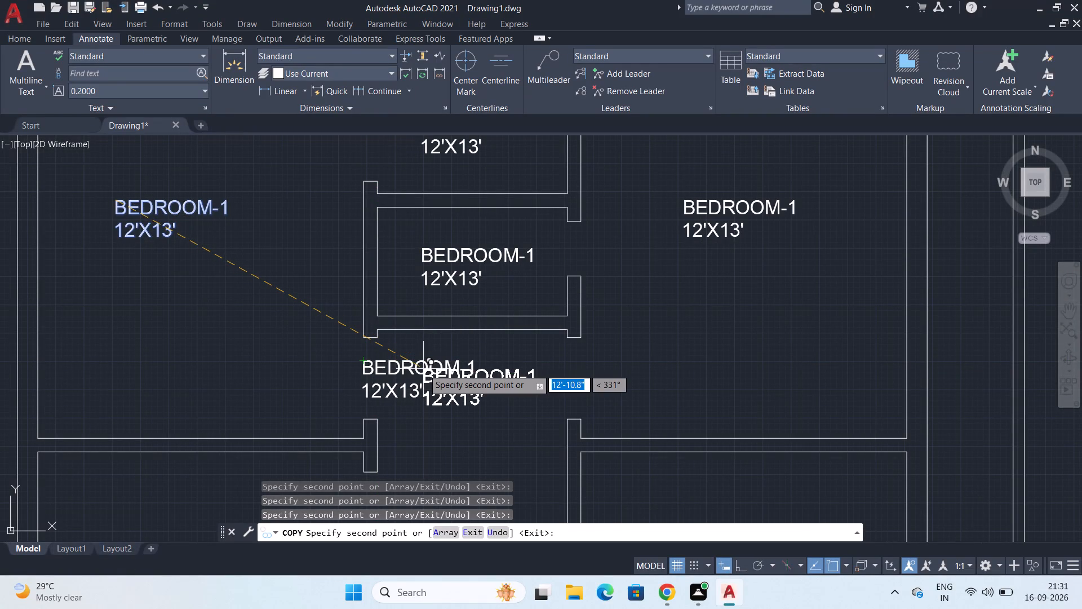
{"action": "key", "text": "Escape"}
Replace the entire text of the label copy at the upper-left bedroom's door opening with D1.
{"action": "scroll", "coordinate": [230, 245], "scroll_direction": "down", "scroll_amount": 1}
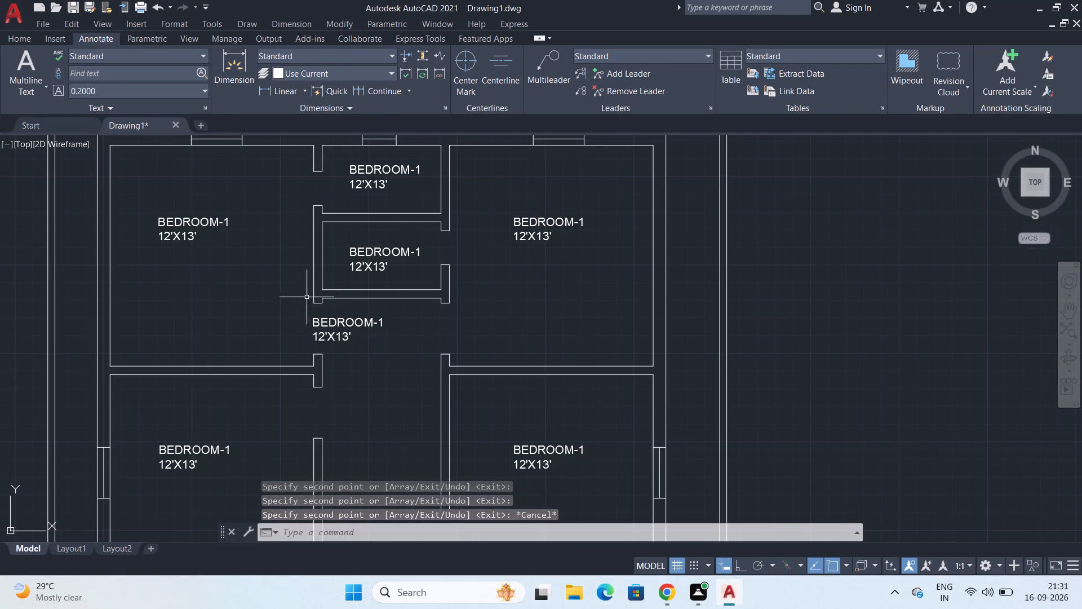
{"action": "double_click", "coordinate": [332, 325]}
{"action": "left_click", "coordinate": [356, 337]}
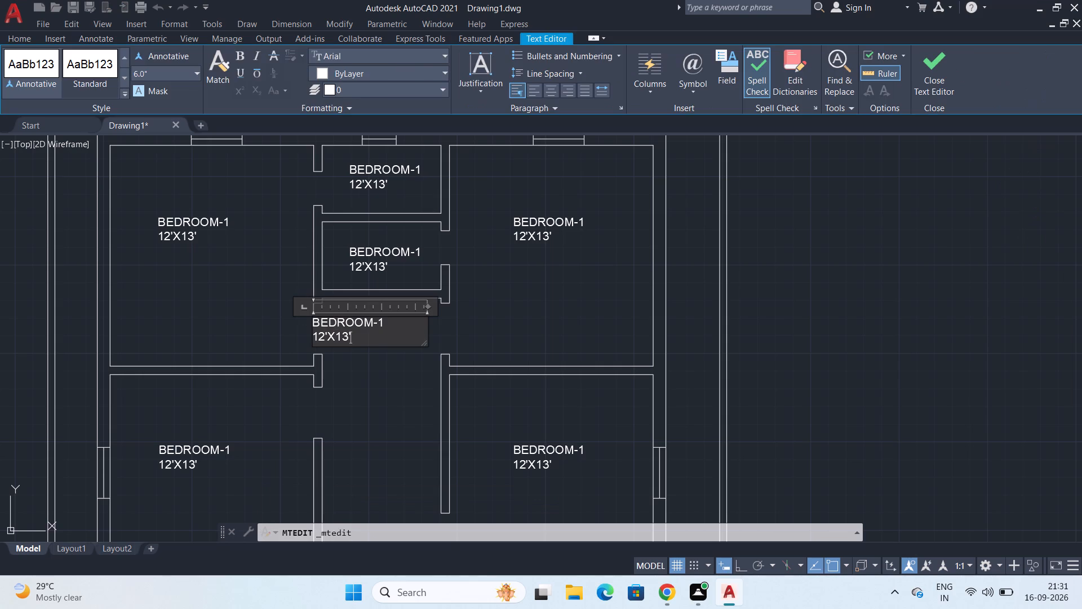
{"action": "left_click_drag", "start_coordinate": [356, 337], "coordinate": [316, 315]}
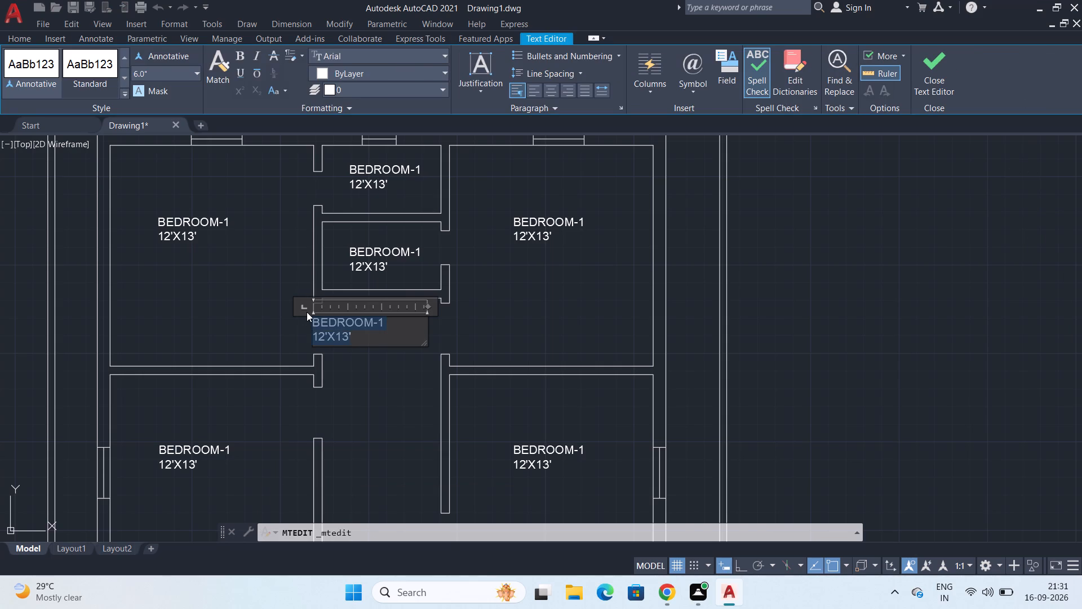
{"action": "key", "text": "d"}
{"action": "key", "text": "1"}
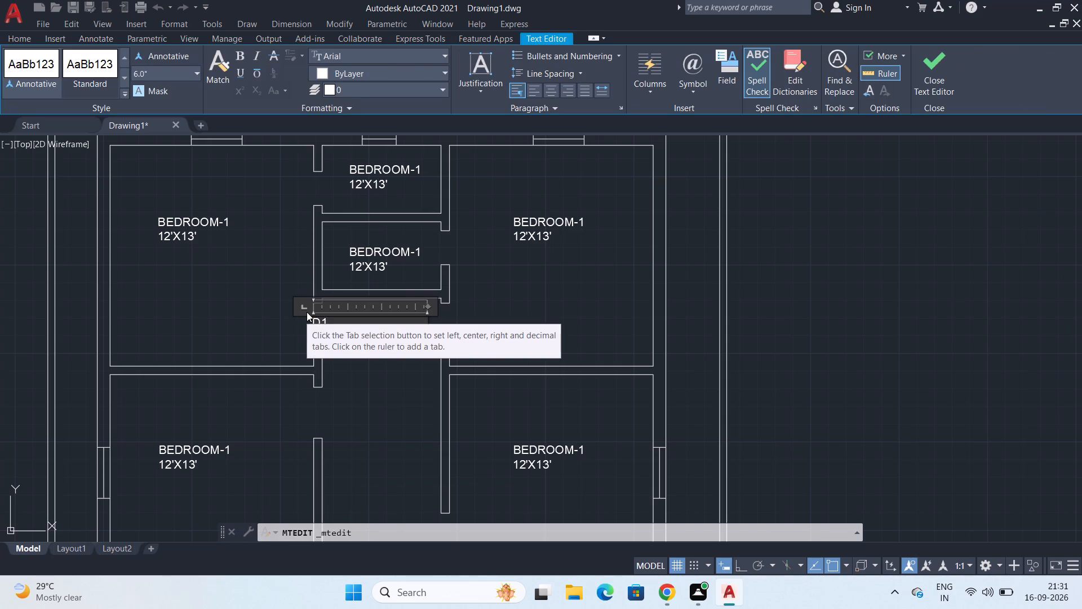
{"action": "left_click", "coordinate": [263, 330]}
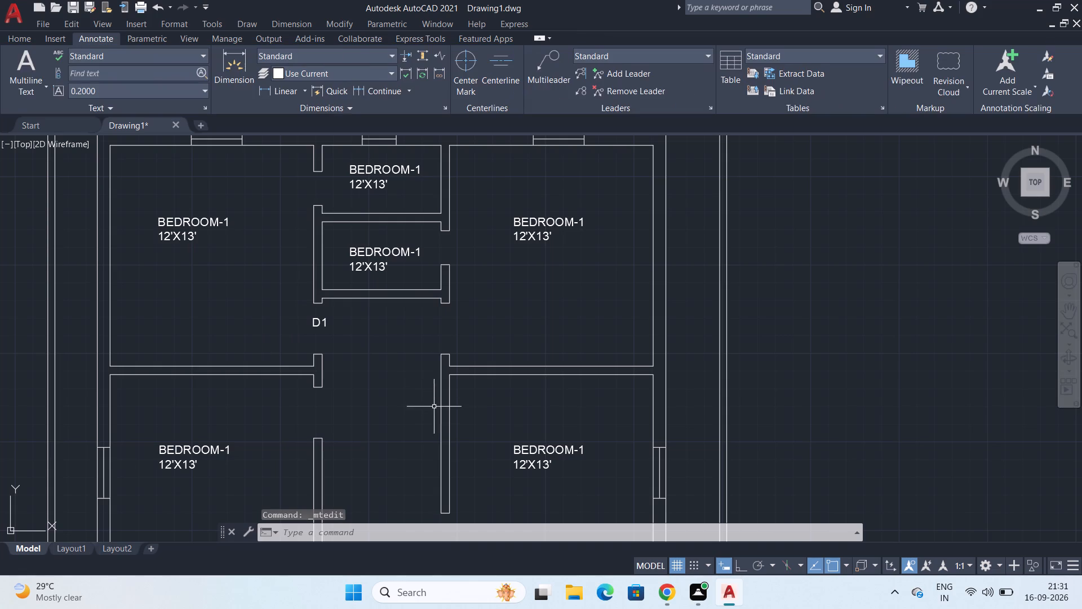
Move the D1 label about 6" straight down within the upper-left bedroom's door opening.
{"action": "middle_click_drag", "start_coordinate": [425, 430], "coordinate": [461, 392]}
{"action": "left_click", "coordinate": [359, 287]}
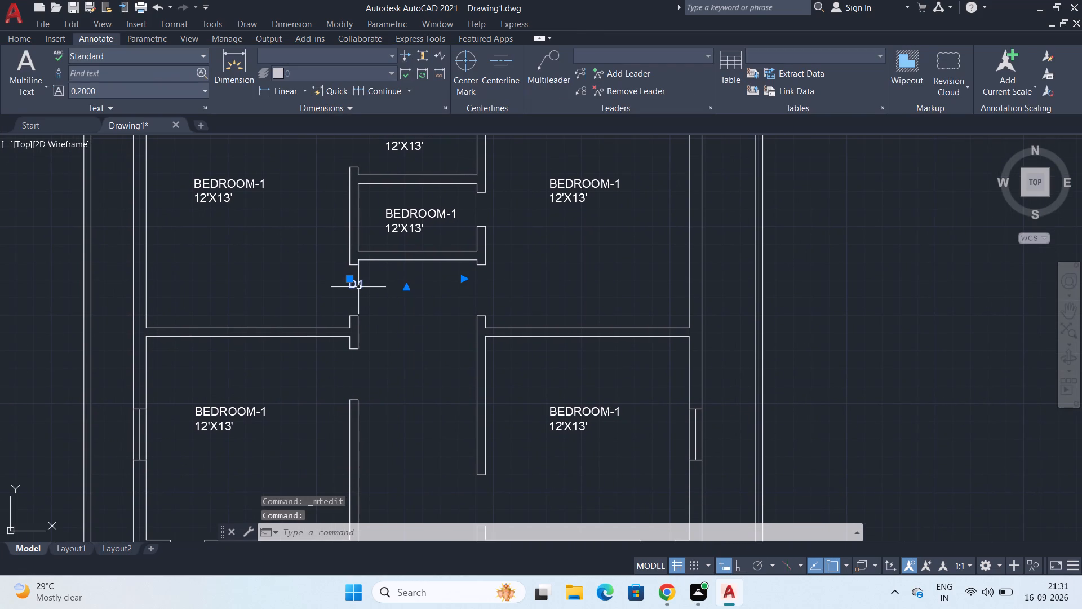
{"action": "key", "text": "m"}
{"action": "key", "text": "Return"}
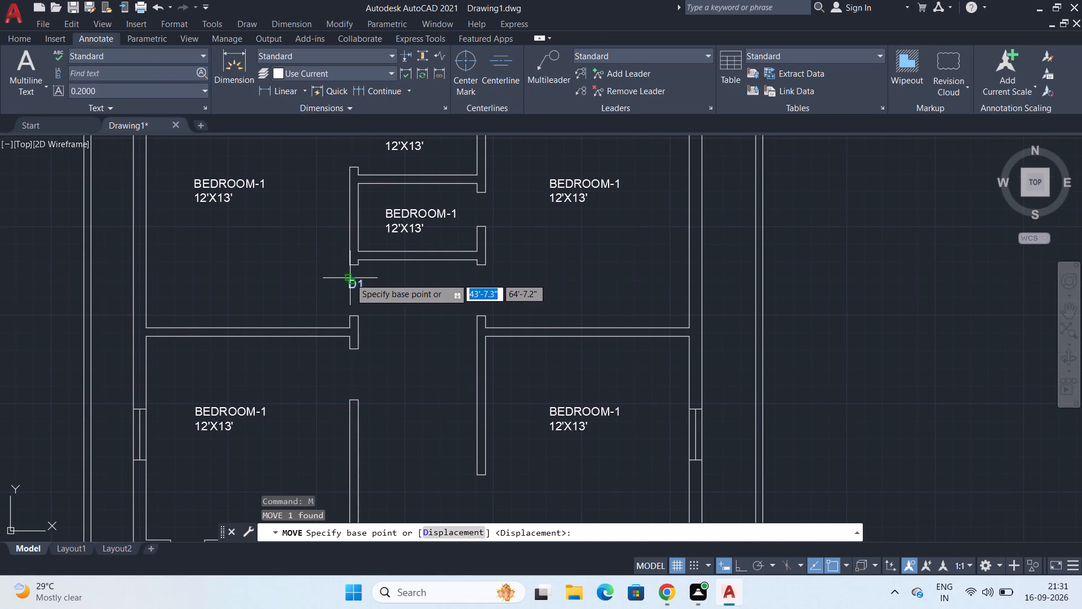
{"action": "left_click", "coordinate": [350, 278]}
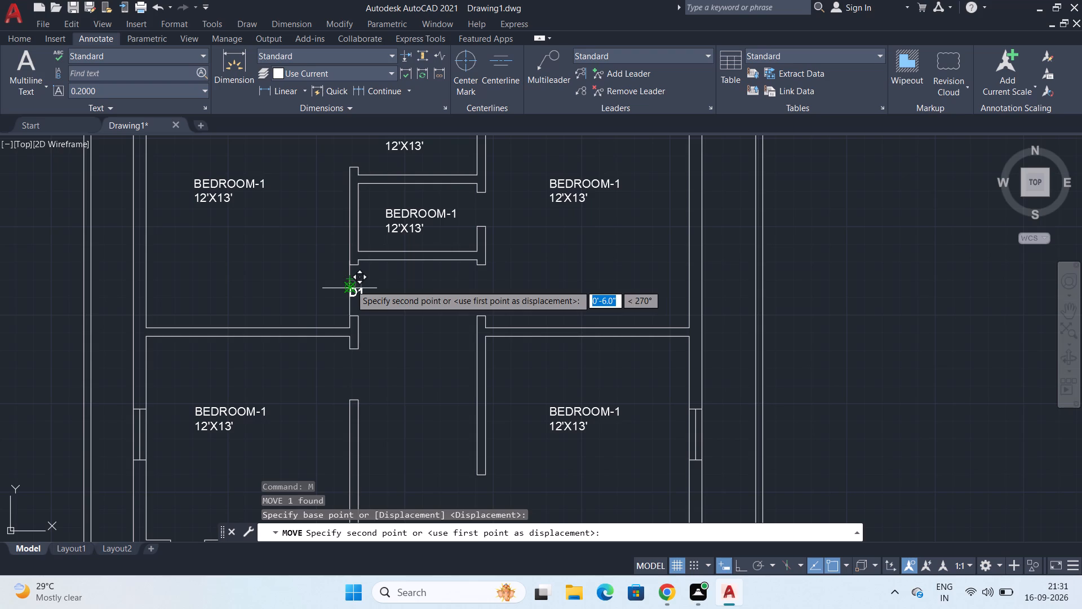
{"action": "left_click", "coordinate": [351, 285]}
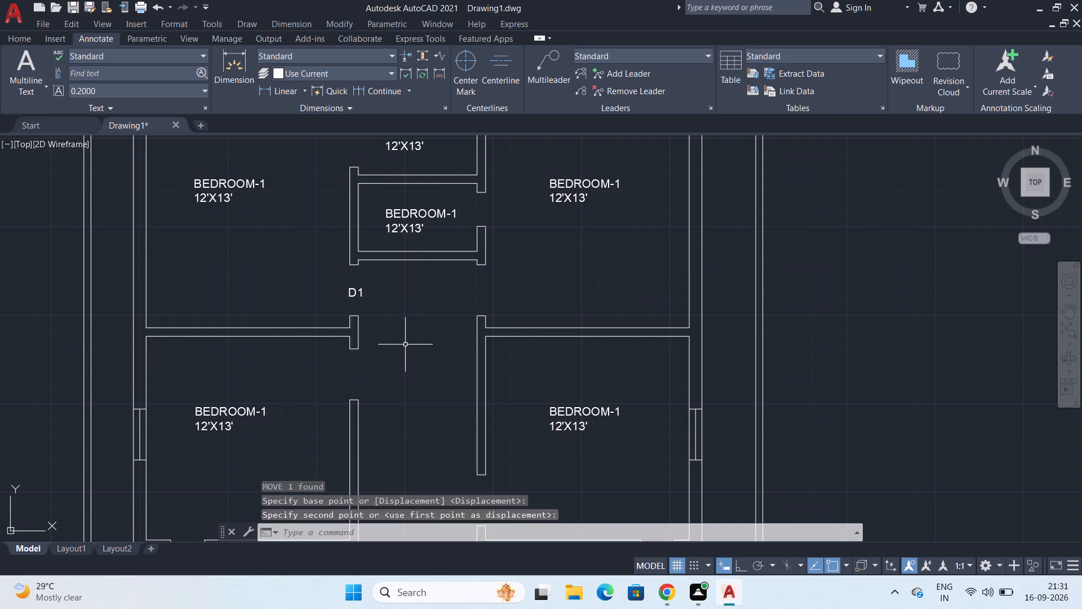
Change the upper-right bedroom's label name to BEDROOM-2.
{"action": "middle_click_drag", "start_coordinate": [405, 345], "coordinate": [304, 426]}
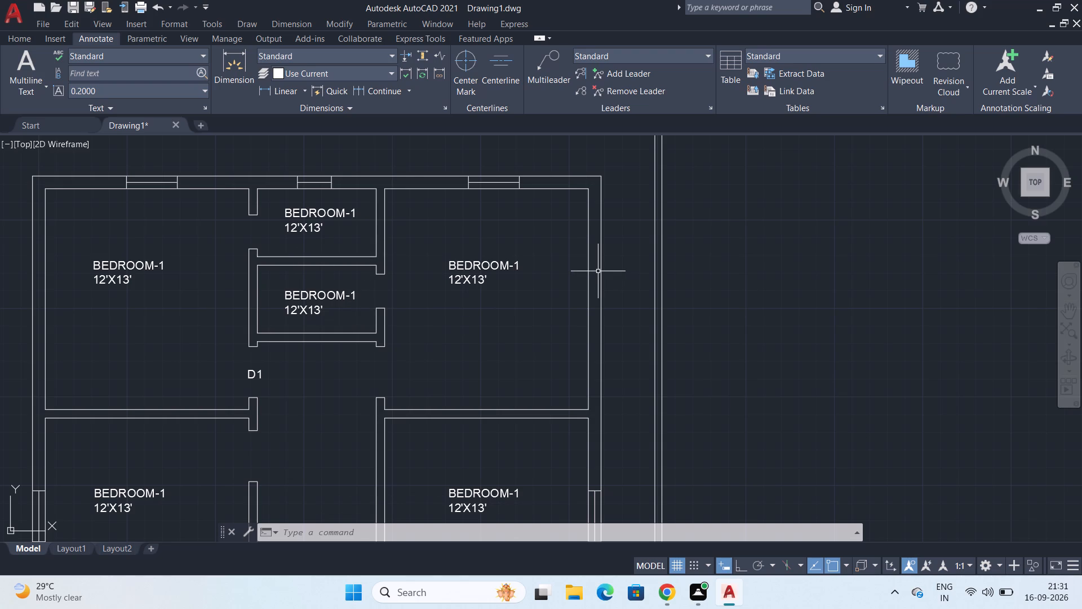
{"action": "double_click", "coordinate": [481, 267]}
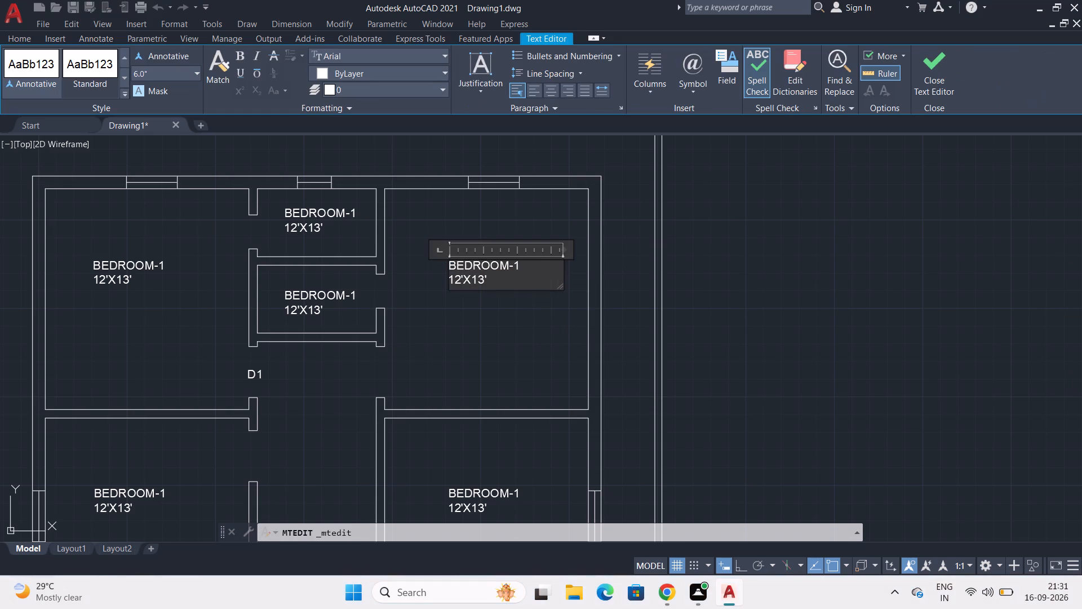
{"action": "left_click", "coordinate": [523, 264]}
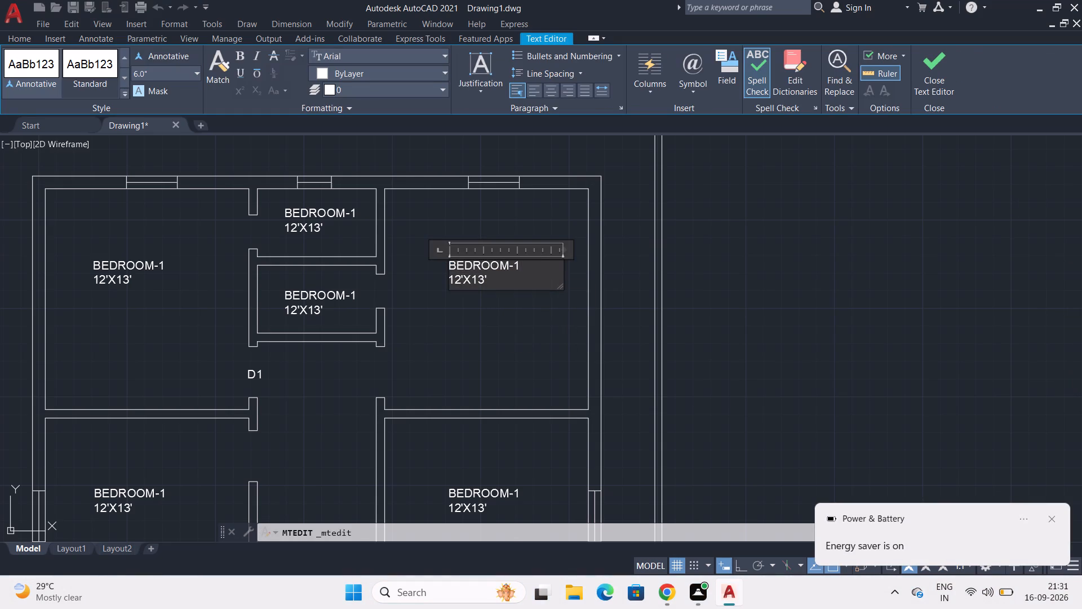
{"action": "key", "text": "BackSpace"}
{"action": "key", "text": "2"}
{"action": "left_click", "coordinate": [327, 221]}
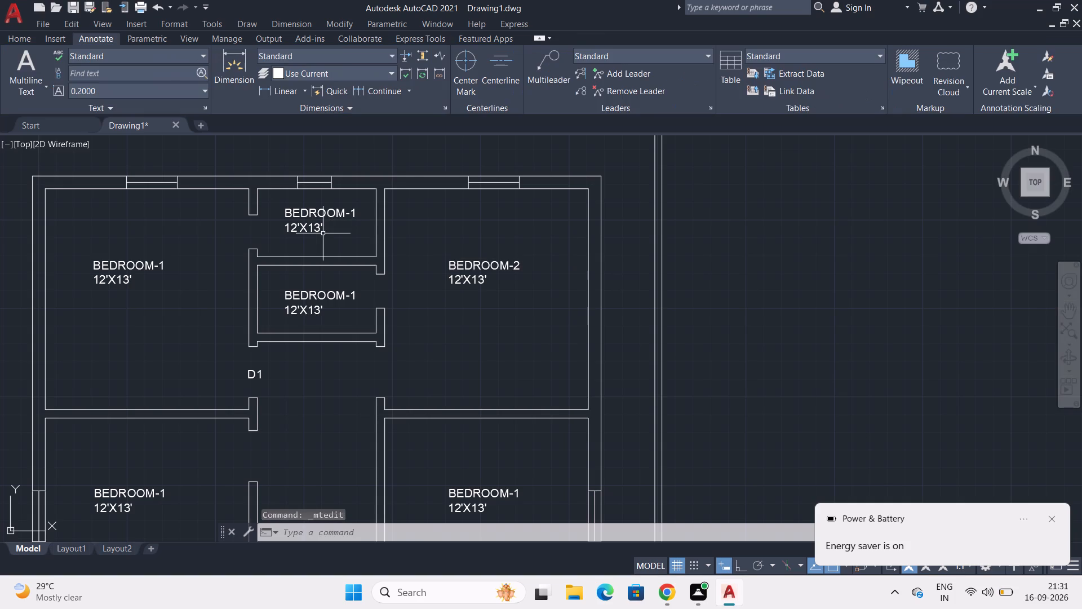
Replace the label text in the upper small room between the bedrooms with TOILET-1 and 7'X4' on a second line.
{"action": "double_click", "coordinate": [320, 230]}
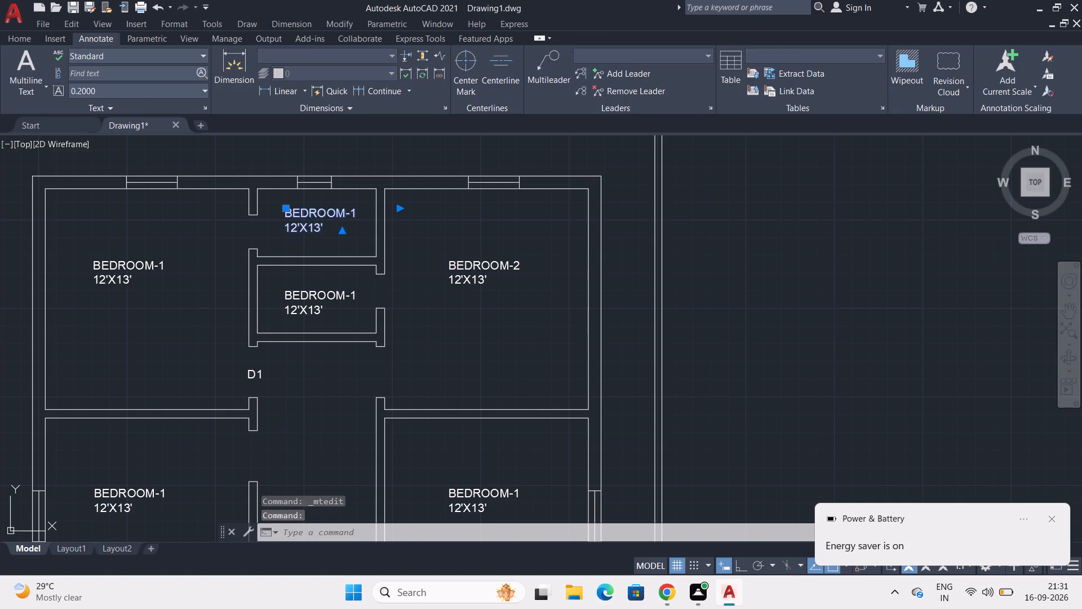
{"action": "left_click", "coordinate": [339, 230]}
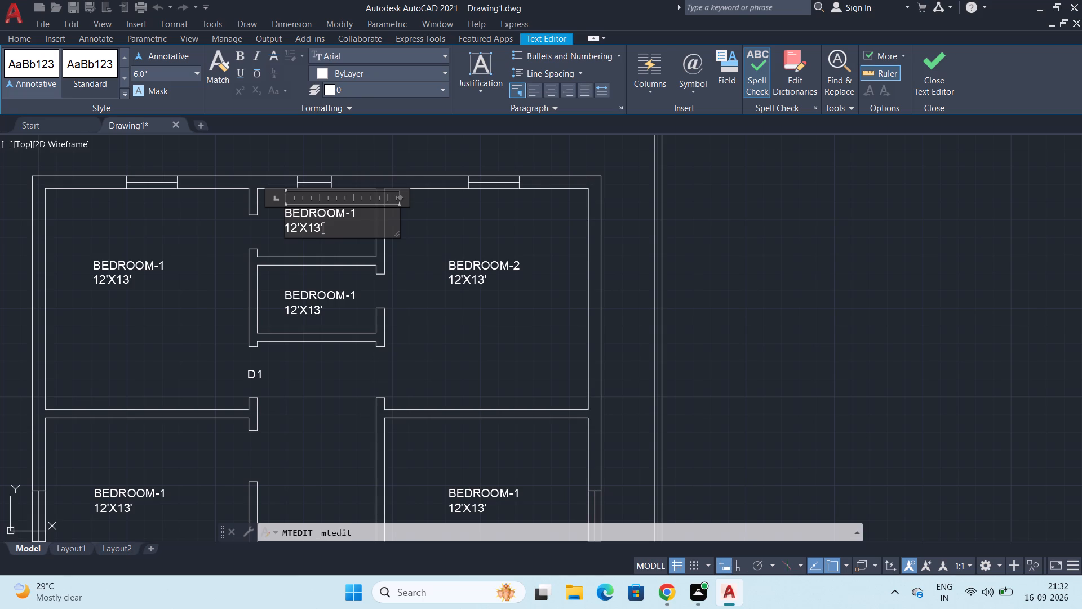
{"action": "left_click_drag", "start_coordinate": [338, 224], "coordinate": [272, 215]}
{"action": "key", "text": "BackSpace"}
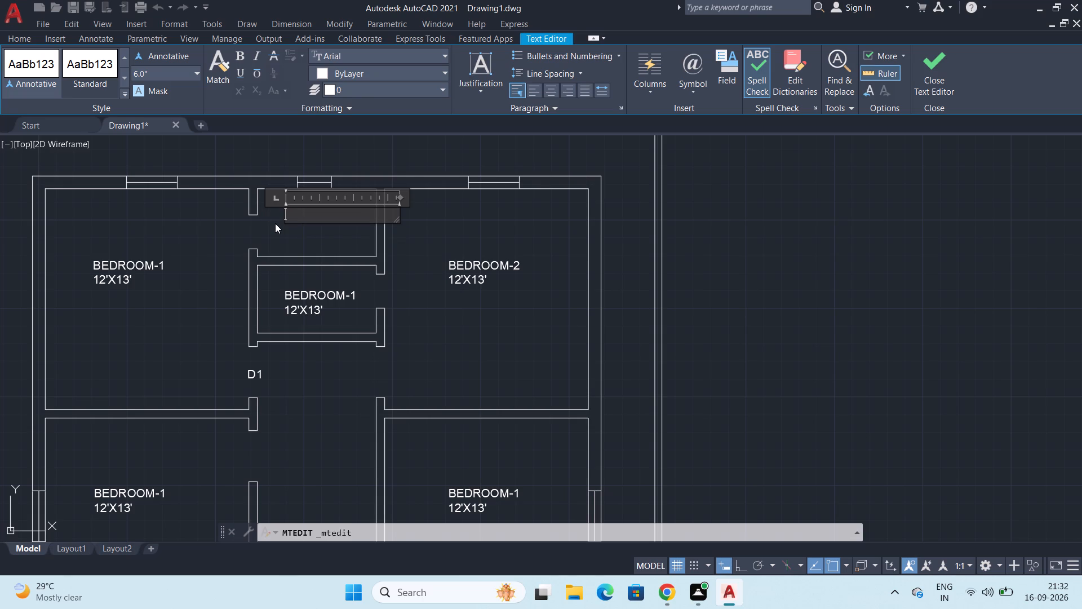
{"action": "key", "text": "t"}
{"action": "type", "text": "OILET"}
{"action": "key", "text": "minus"}
{"action": "key", "text": "1"}
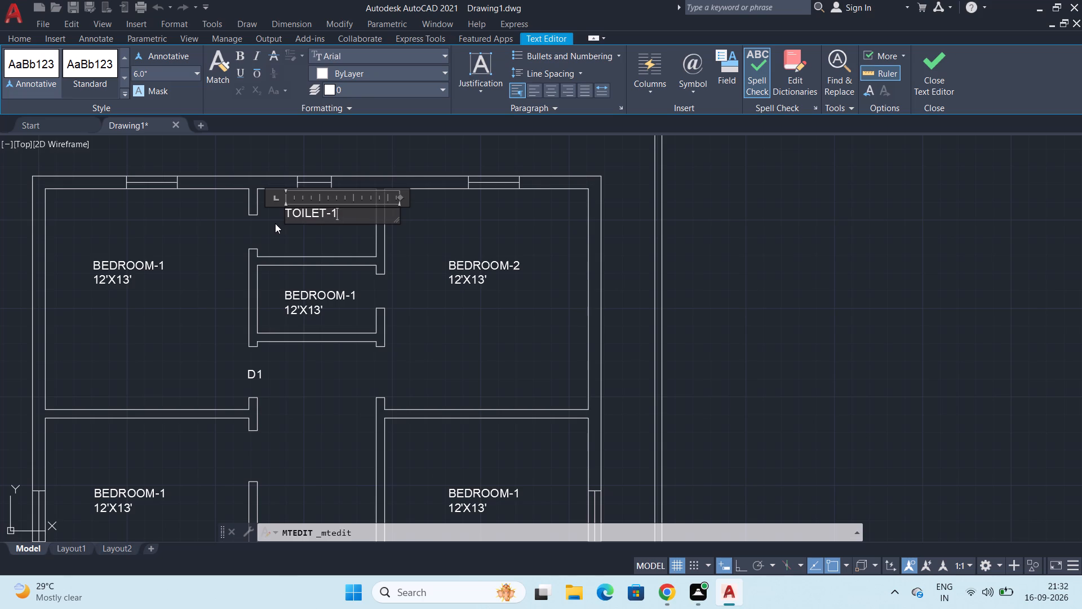
{"action": "key", "text": "Return"}
{"action": "type", "text": "7'"}
{"action": "type", "text": "X4'"}
{"action": "left_click", "coordinate": [309, 376]}
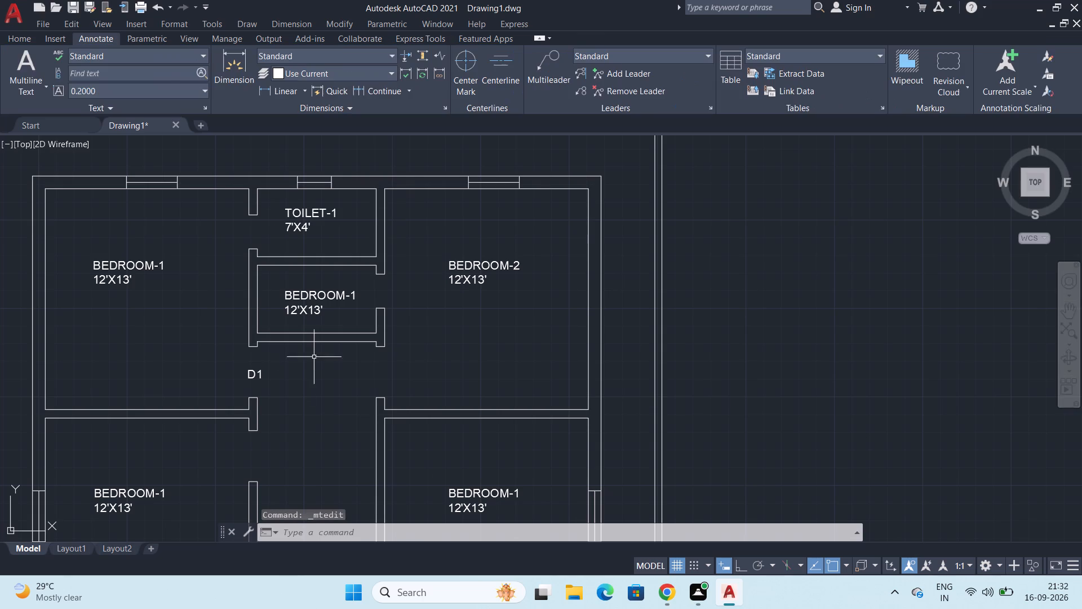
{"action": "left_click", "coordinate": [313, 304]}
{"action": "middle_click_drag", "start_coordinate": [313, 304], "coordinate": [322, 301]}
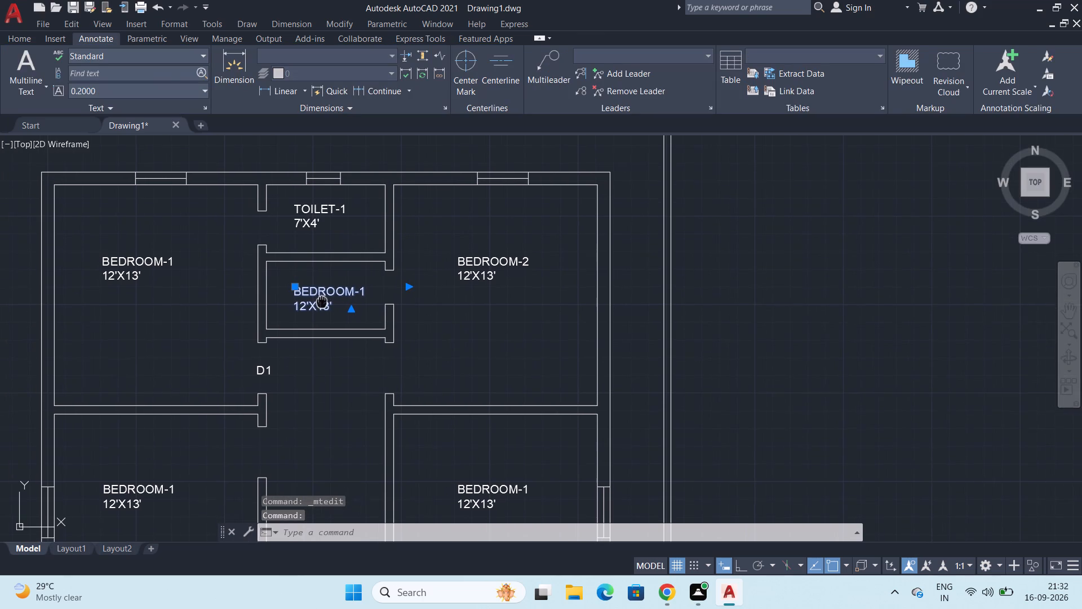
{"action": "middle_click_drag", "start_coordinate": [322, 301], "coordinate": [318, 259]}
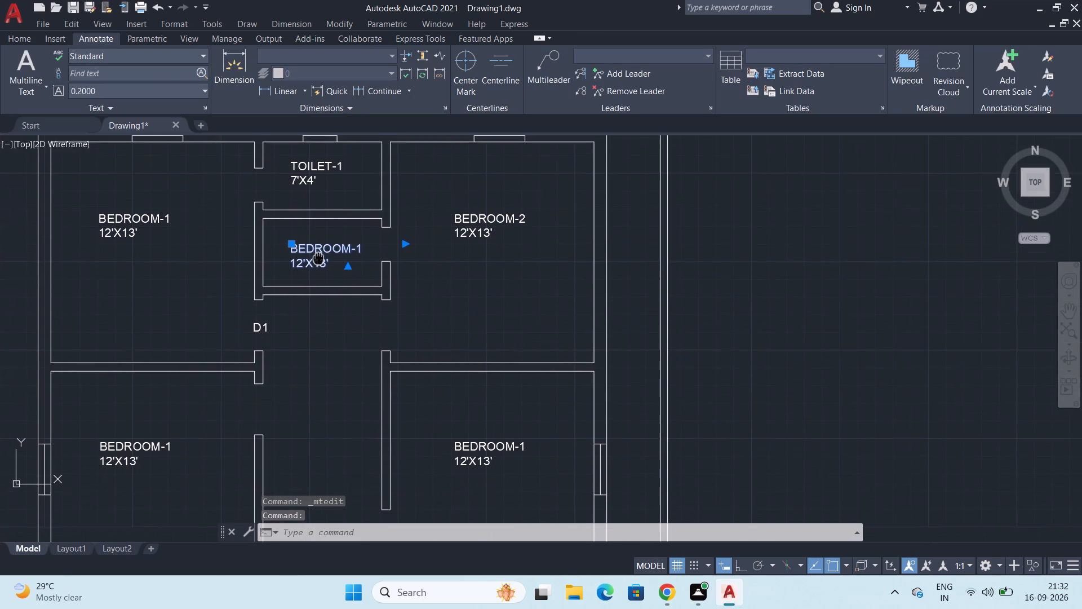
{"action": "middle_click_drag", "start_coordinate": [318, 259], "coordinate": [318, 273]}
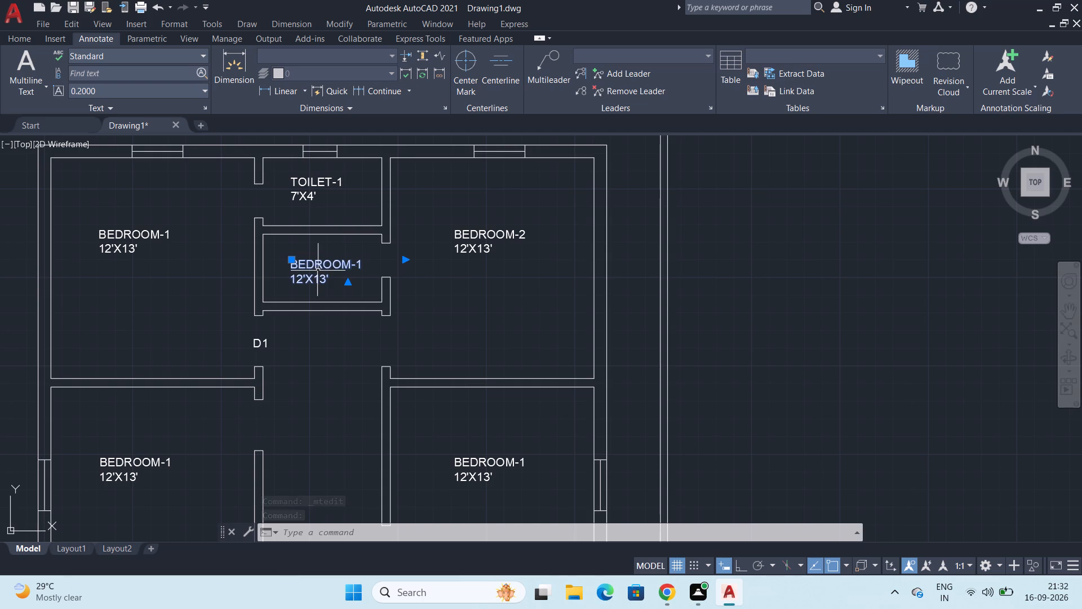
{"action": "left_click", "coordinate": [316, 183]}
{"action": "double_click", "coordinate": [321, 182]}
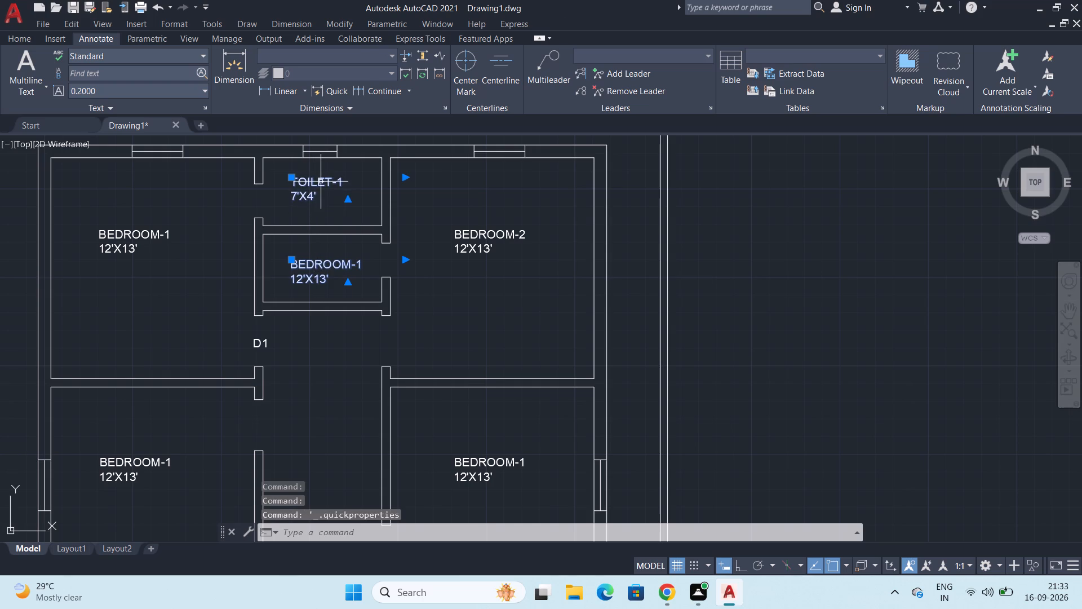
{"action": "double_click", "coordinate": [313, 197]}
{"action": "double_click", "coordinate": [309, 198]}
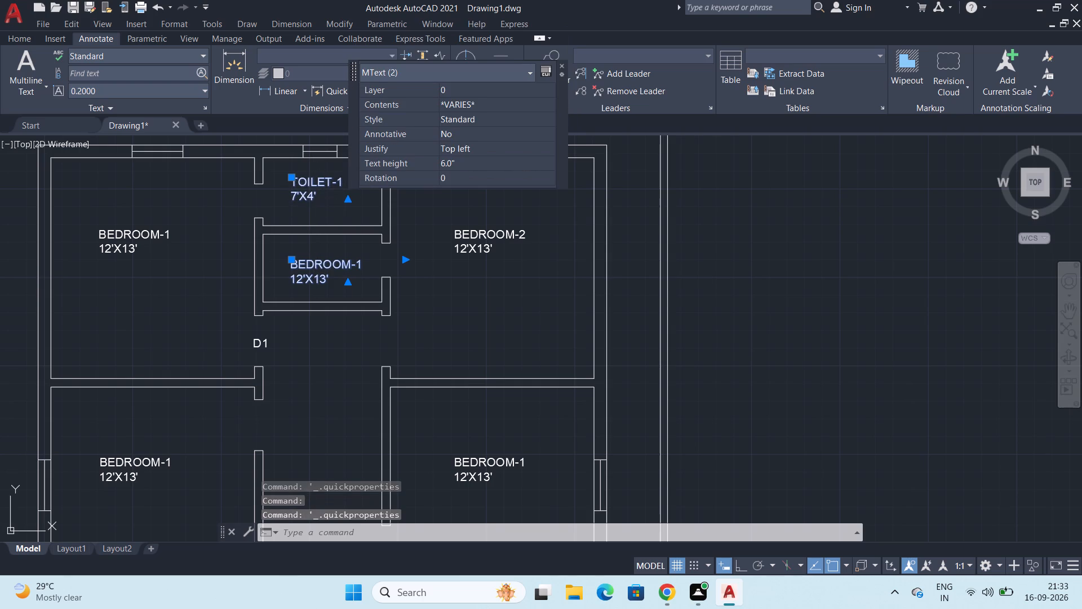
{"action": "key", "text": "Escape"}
Indent the 7'X4' line of the TOILET-1 label with three leading spaces to centre it under the name.
{"action": "double_click", "coordinate": [309, 197]}
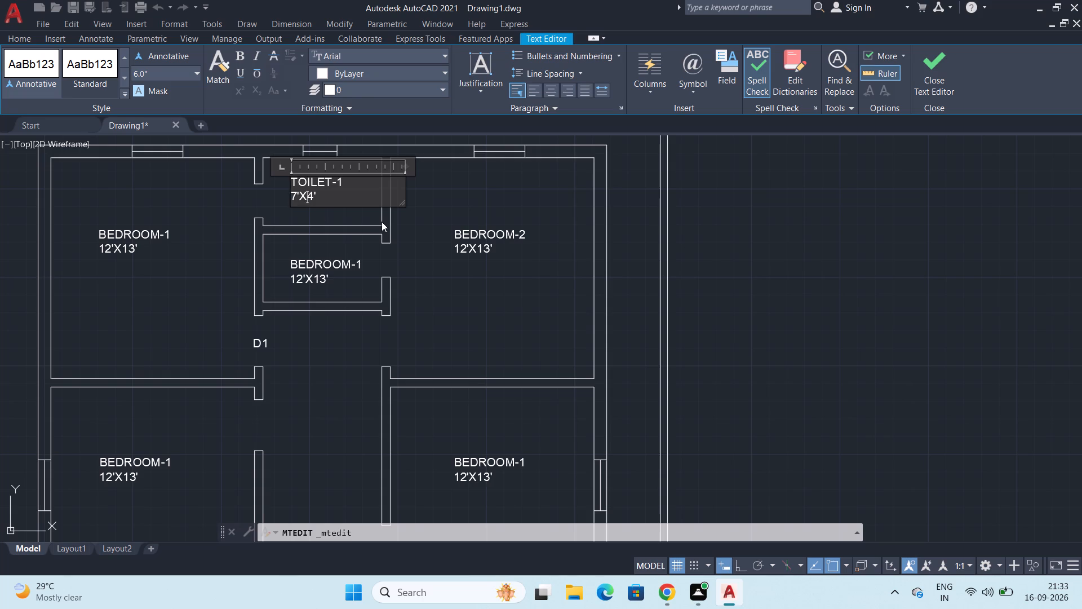
{"action": "key", "text": "Left"}
{"action": "key", "text": "Left"}
{"action": "key", "text": "Left"}
{"action": "key", "text": "space"}
{"action": "key", "text": "space"}
{"action": "key", "text": "space"}
{"action": "key", "text": "space"}
{"action": "key", "text": "BackSpace"}
{"action": "left_click", "coordinate": [503, 290]}
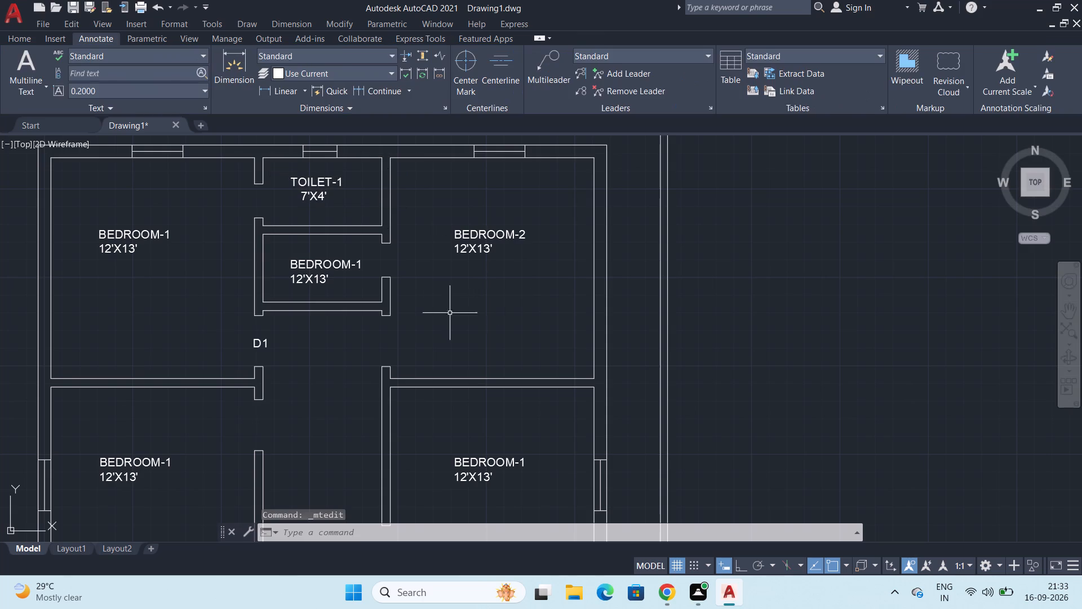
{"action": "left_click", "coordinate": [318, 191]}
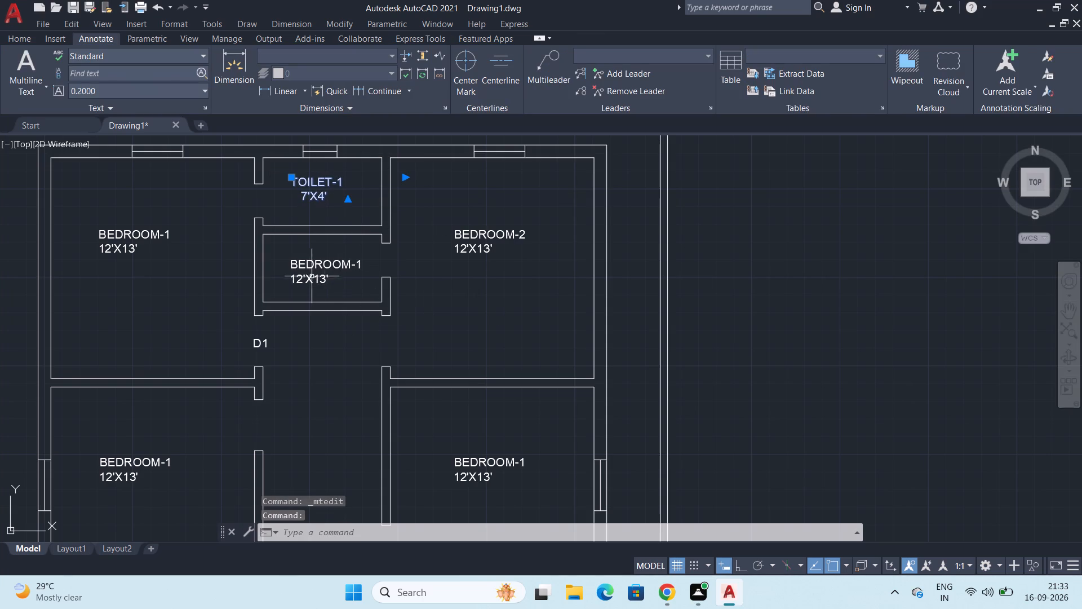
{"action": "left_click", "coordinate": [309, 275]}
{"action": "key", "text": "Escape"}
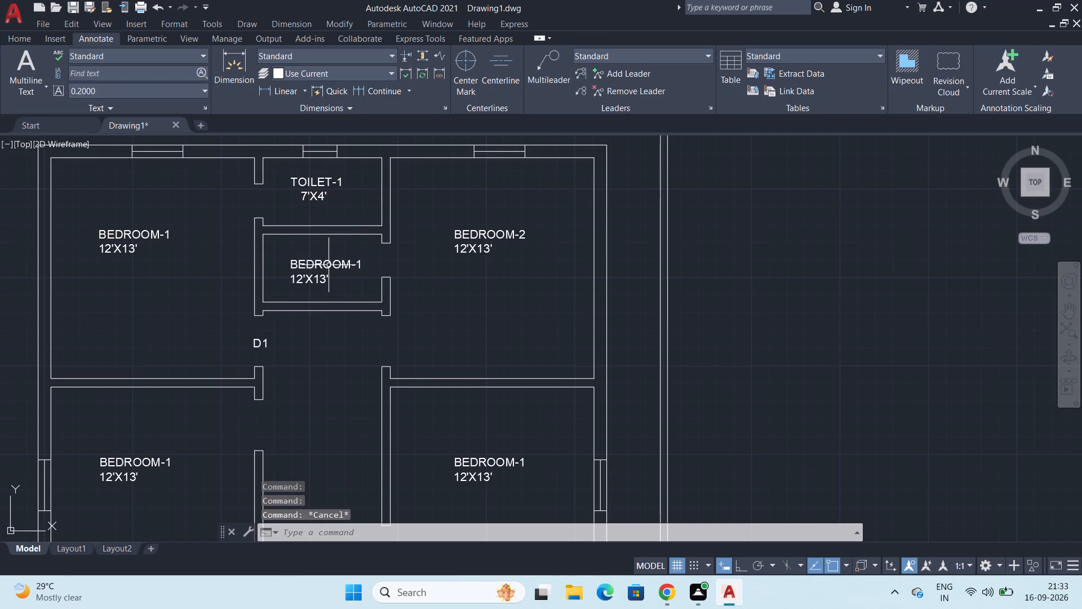
Erase the BEDROOM-1 labels in the small room below TOILET-1 and in the two small side rooms.
{"action": "left_click", "coordinate": [329, 265]}
{"action": "middle_click_drag", "start_coordinate": [344, 314], "coordinate": [349, 240]}
{"action": "scroll", "coordinate": [343, 263], "scroll_direction": "down", "scroll_amount": 1}
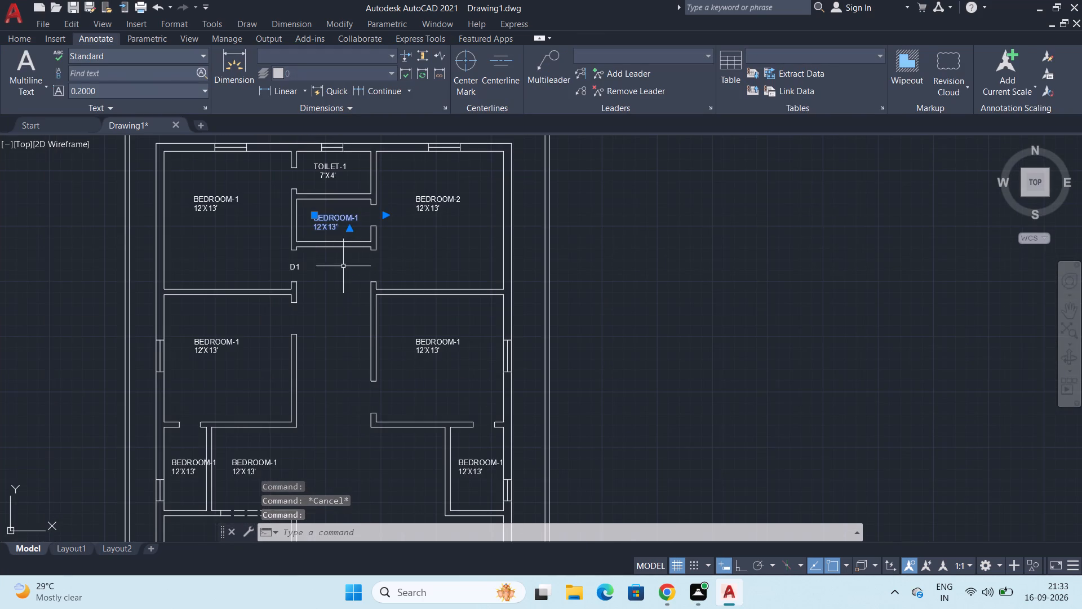
{"action": "scroll", "coordinate": [353, 287], "scroll_direction": "down", "scroll_amount": 1}
{"action": "scroll", "coordinate": [279, 409], "scroll_direction": "up", "scroll_amount": 1}
{"action": "middle_click_drag", "start_coordinate": [279, 409], "coordinate": [324, 306]}
{"action": "left_click", "coordinate": [278, 293]}
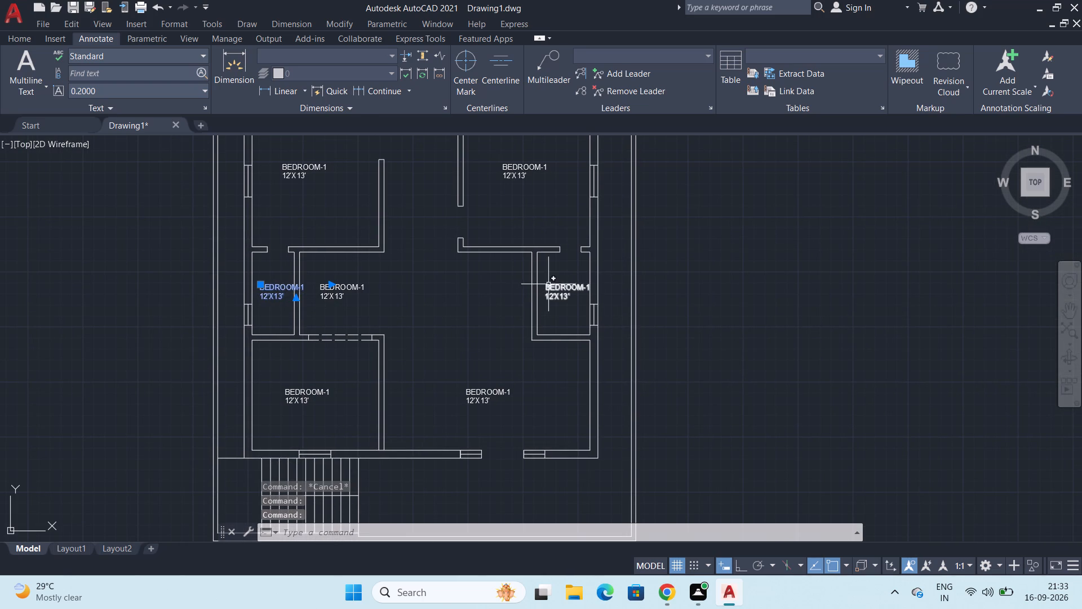
{"action": "left_click", "coordinate": [557, 288]}
{"action": "key", "text": "Delete"}
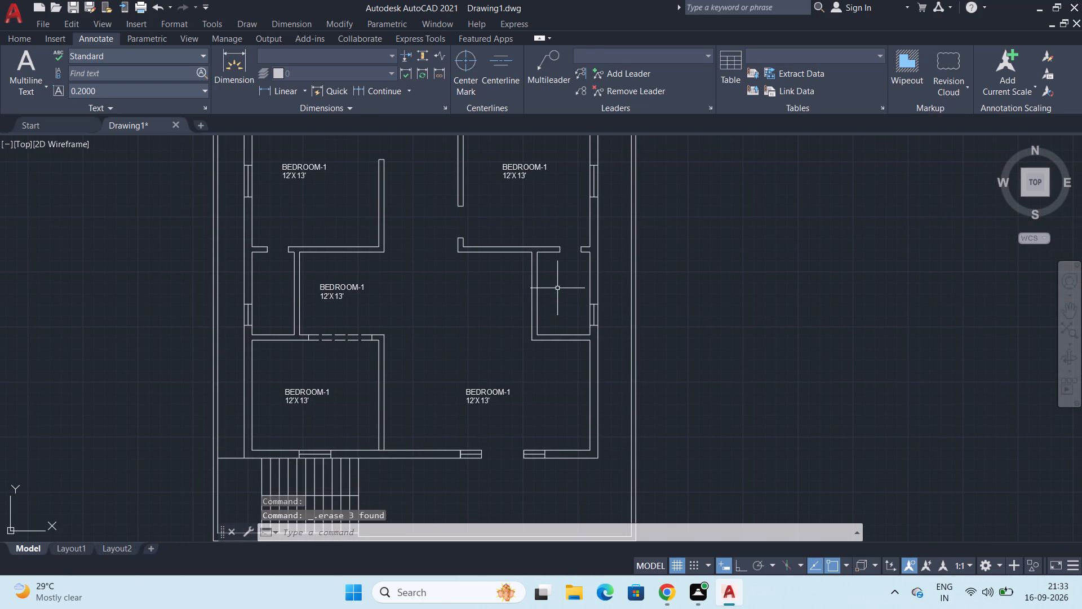
Copy the TOILET-1 label into the small room directly below it and into the two small side rooms.
{"action": "scroll", "coordinate": [539, 289], "scroll_direction": "down", "scroll_amount": 1}
{"action": "middle_click_drag", "start_coordinate": [539, 289], "coordinate": [530, 421]}
{"action": "scroll", "coordinate": [480, 248], "scroll_direction": "up", "scroll_amount": 2}
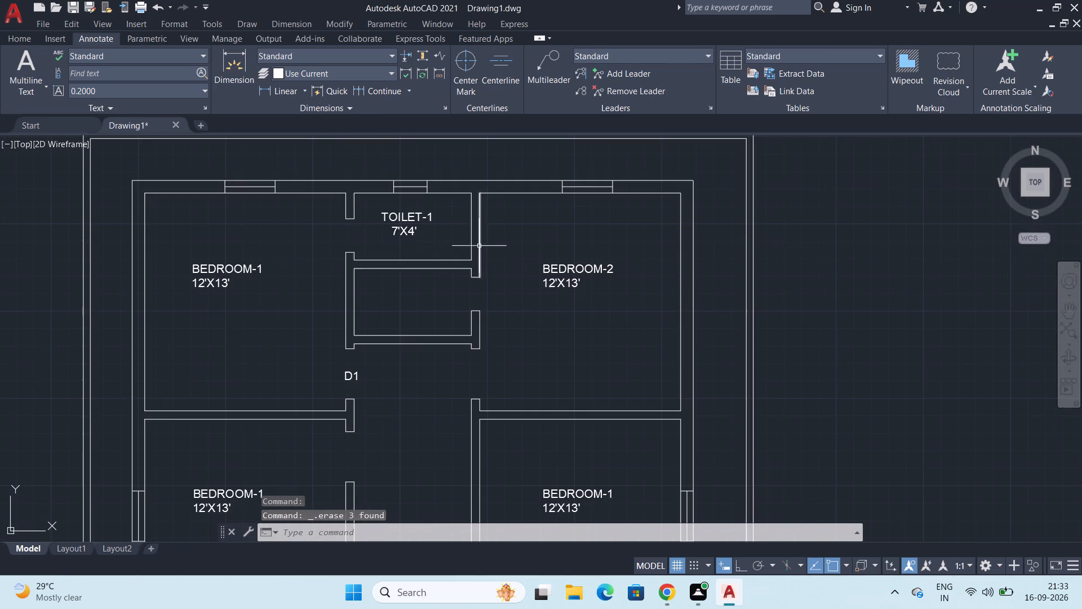
{"action": "left_click", "coordinate": [410, 226]}
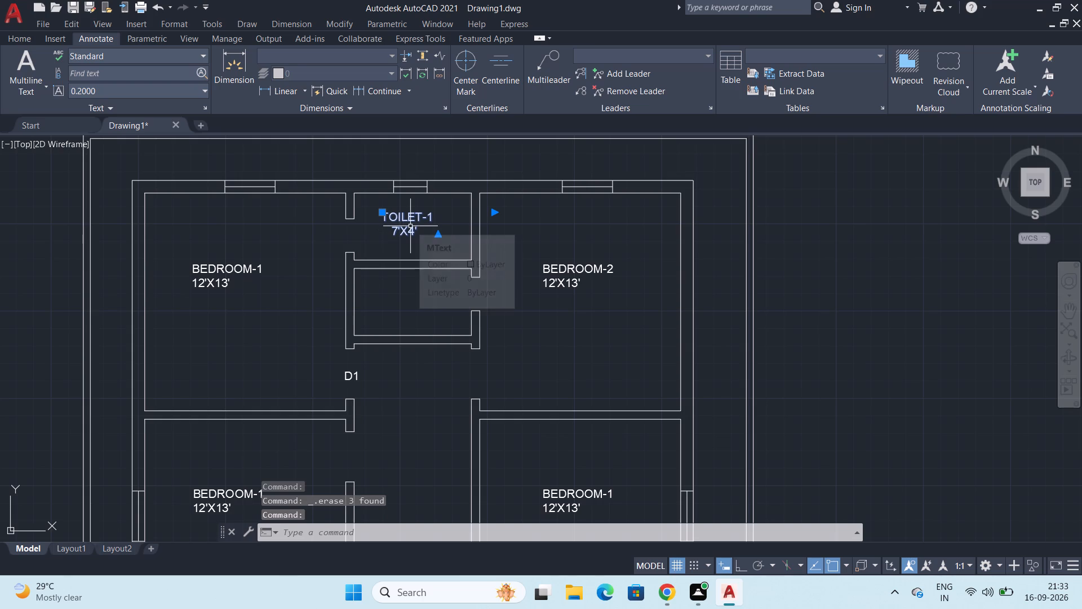
{"action": "key", "text": "c"}
{"action": "key", "text": "o"}
{"action": "key", "text": "Return"}
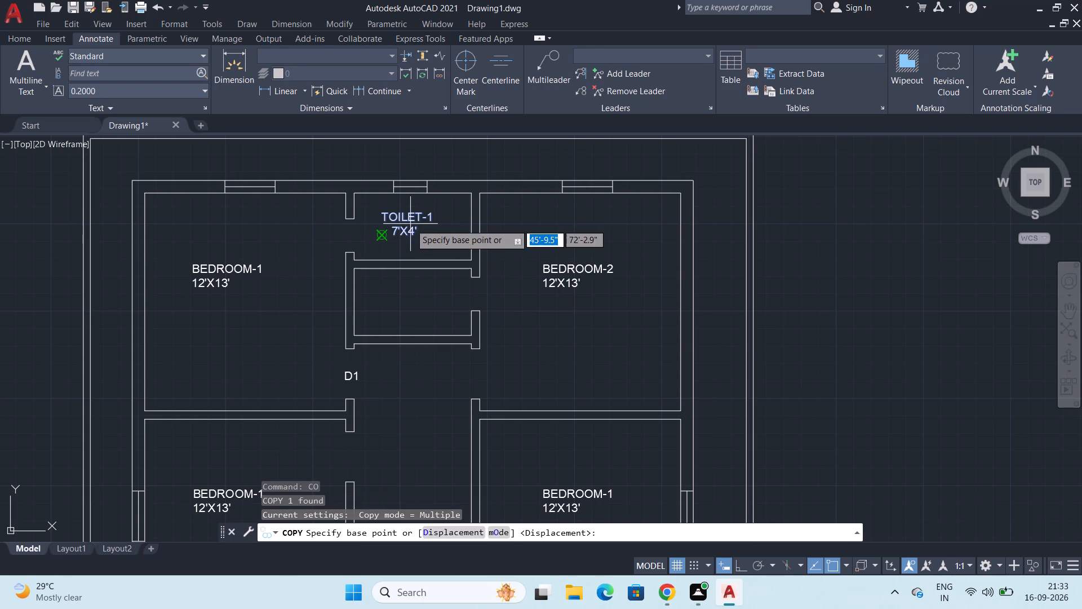
{"action": "left_click", "coordinate": [379, 213]}
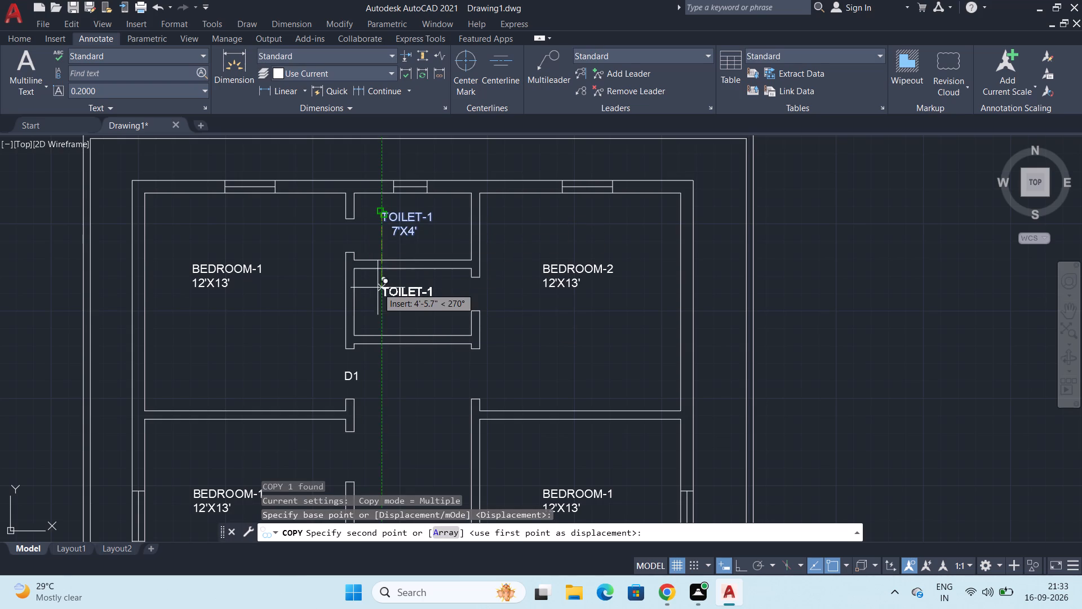
{"action": "left_click", "coordinate": [381, 294]}
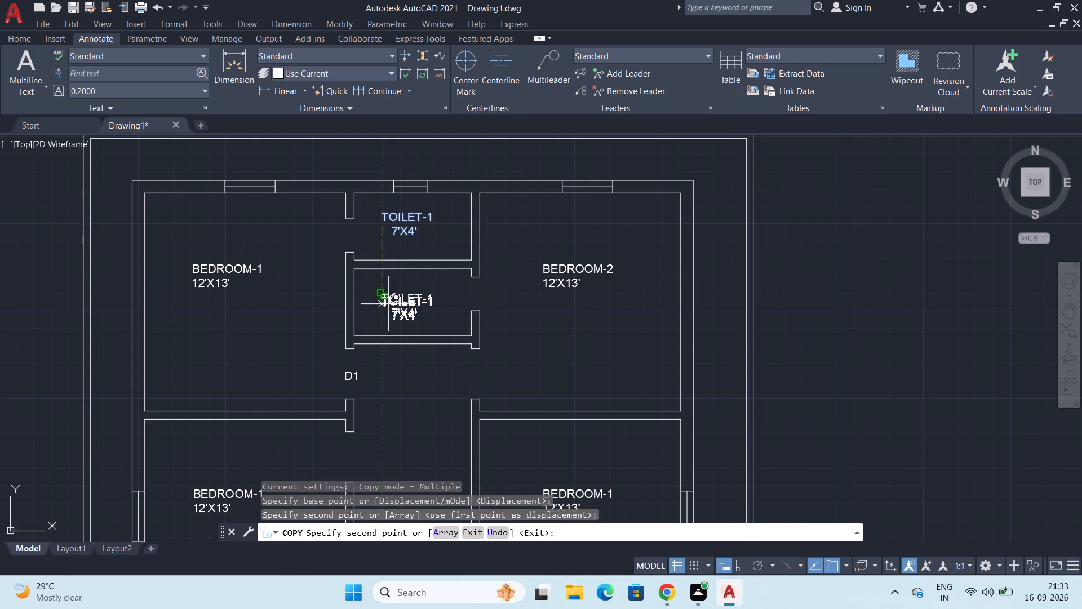
{"action": "scroll", "coordinate": [436, 376], "scroll_direction": "down", "scroll_amount": 1}
{"action": "middle_click_drag", "start_coordinate": [440, 374], "coordinate": [421, 189]}
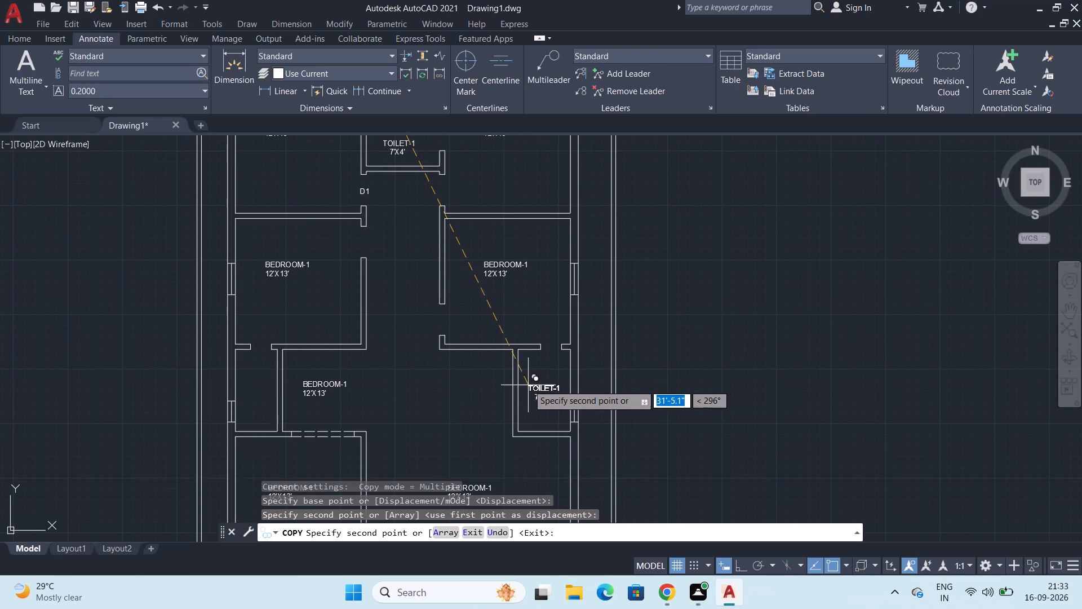
{"action": "left_click", "coordinate": [528, 385]}
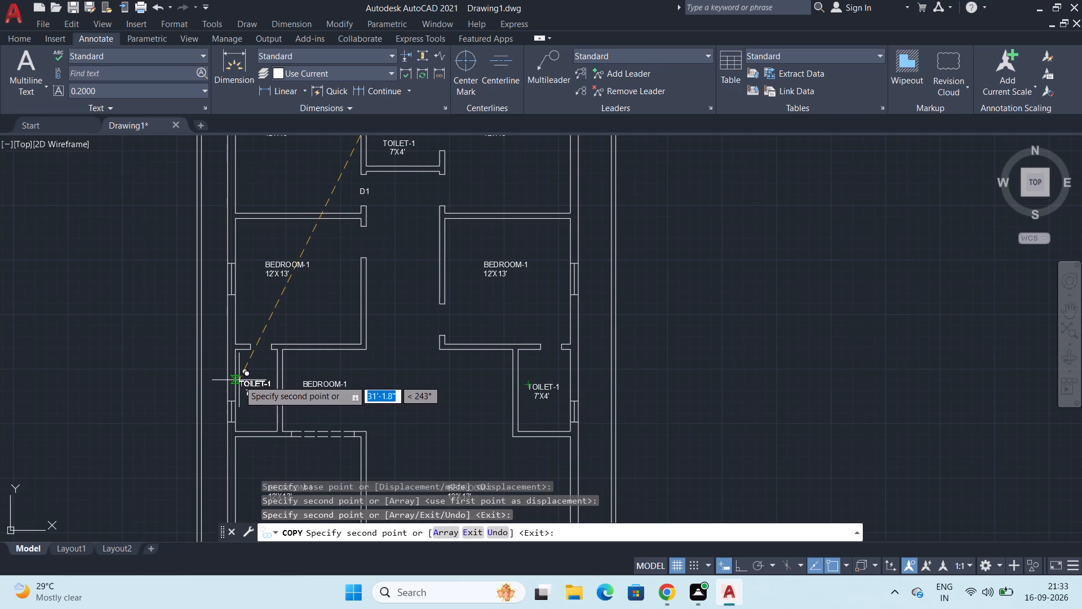
{"action": "left_click", "coordinate": [241, 383]}
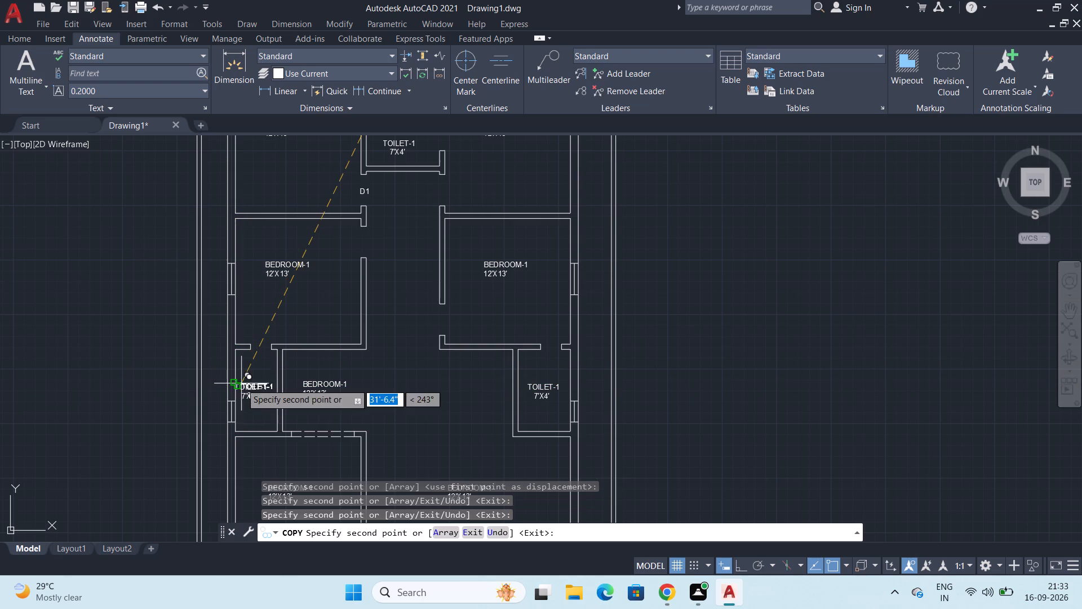
{"action": "key", "text": "Escape"}
Change the copied label's name in the small room below TOILET-1 to TOILET-2.
{"action": "scroll", "coordinate": [246, 394], "scroll_direction": "up", "scroll_amount": 1}
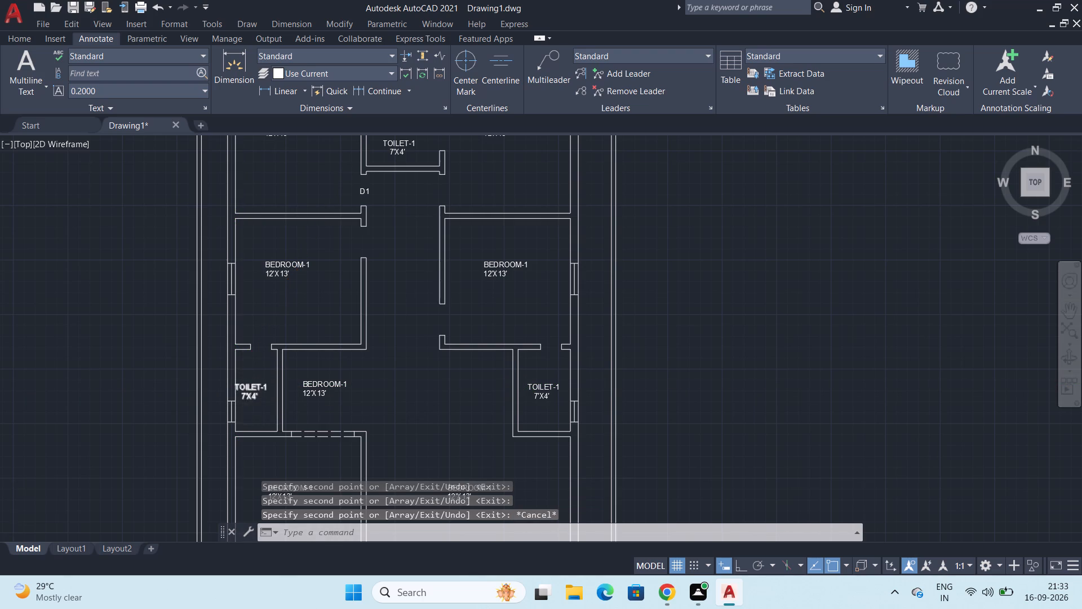
{"action": "scroll", "coordinate": [312, 312], "scroll_direction": "down", "scroll_amount": 1}
{"action": "middle_click_drag", "start_coordinate": [313, 302], "coordinate": [339, 404]}
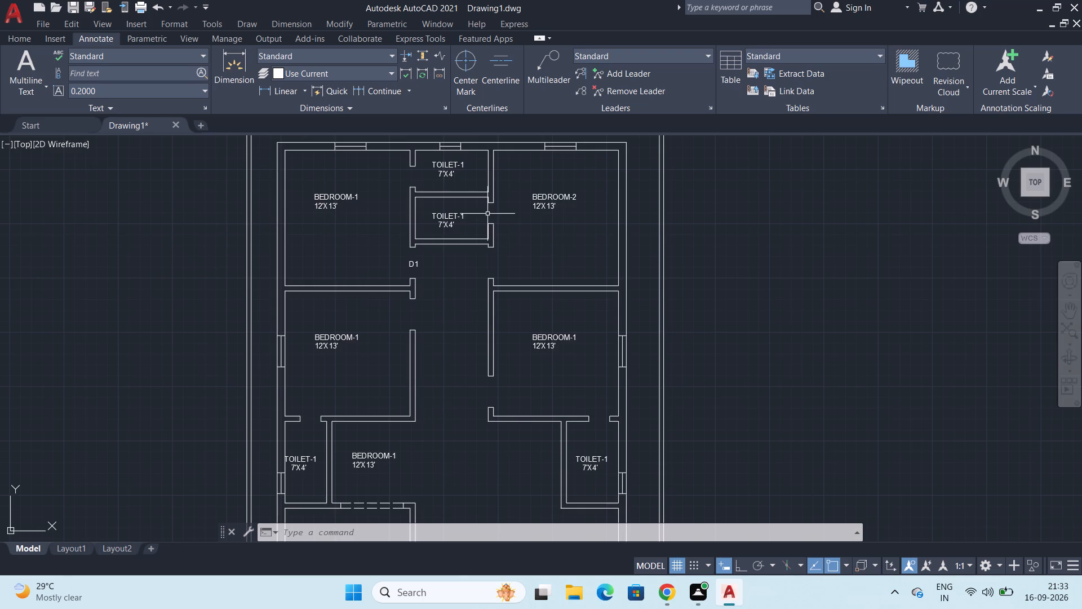
{"action": "scroll", "coordinate": [477, 222], "scroll_direction": "up", "scroll_amount": 2}
{"action": "double_click", "coordinate": [436, 212]}
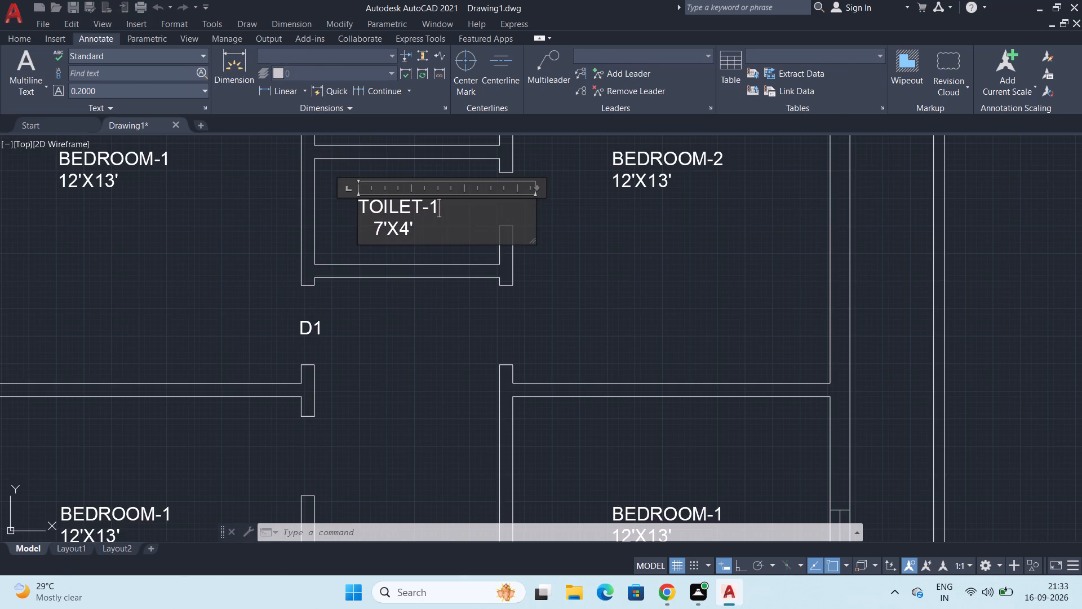
{"action": "key", "text": "BackSpace"}
{"action": "key", "text": "2"}
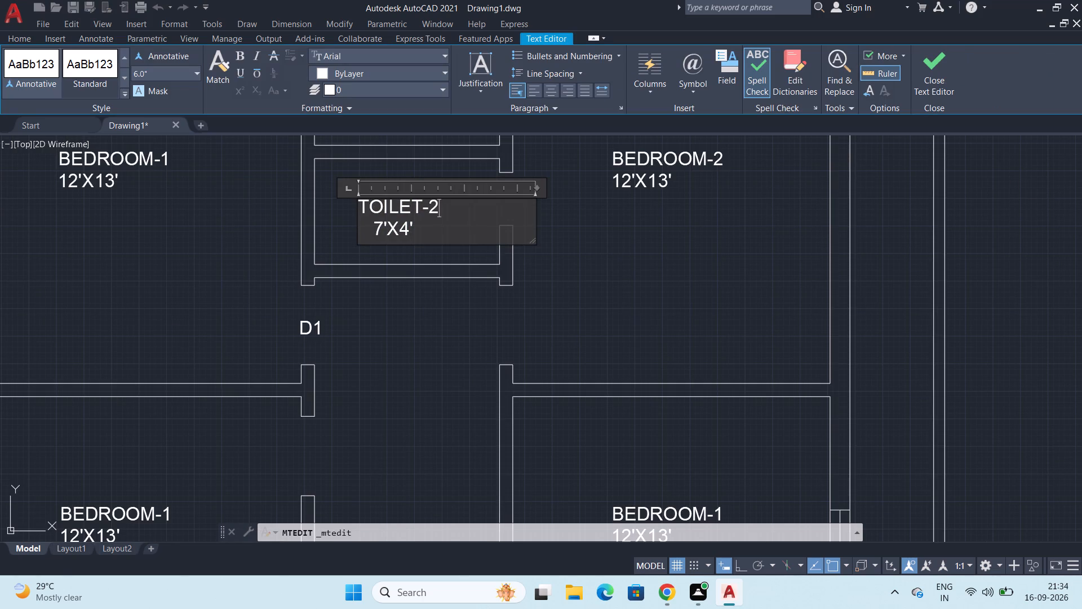
{"action": "left_click", "coordinate": [406, 334]}
Move the left side room's TOILET-1 label slightly right, horizontally, so it sits clear of the outer wall.
{"action": "scroll", "coordinate": [413, 354], "scroll_direction": "down", "scroll_amount": 2}
{"action": "middle_click_drag", "start_coordinate": [415, 377], "coordinate": [476, 307]}
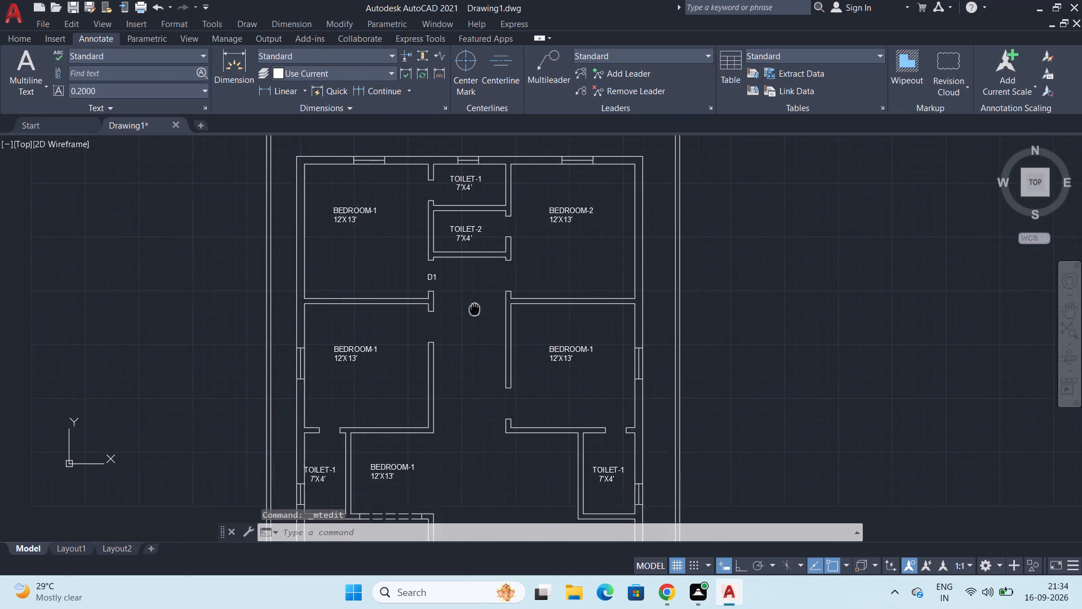
{"action": "middle_click_drag", "start_coordinate": [476, 307], "coordinate": [486, 291]}
{"action": "middle_click_drag", "start_coordinate": [267, 511], "coordinate": [354, 371]}
{"action": "middle_click_drag", "start_coordinate": [386, 438], "coordinate": [401, 404]}
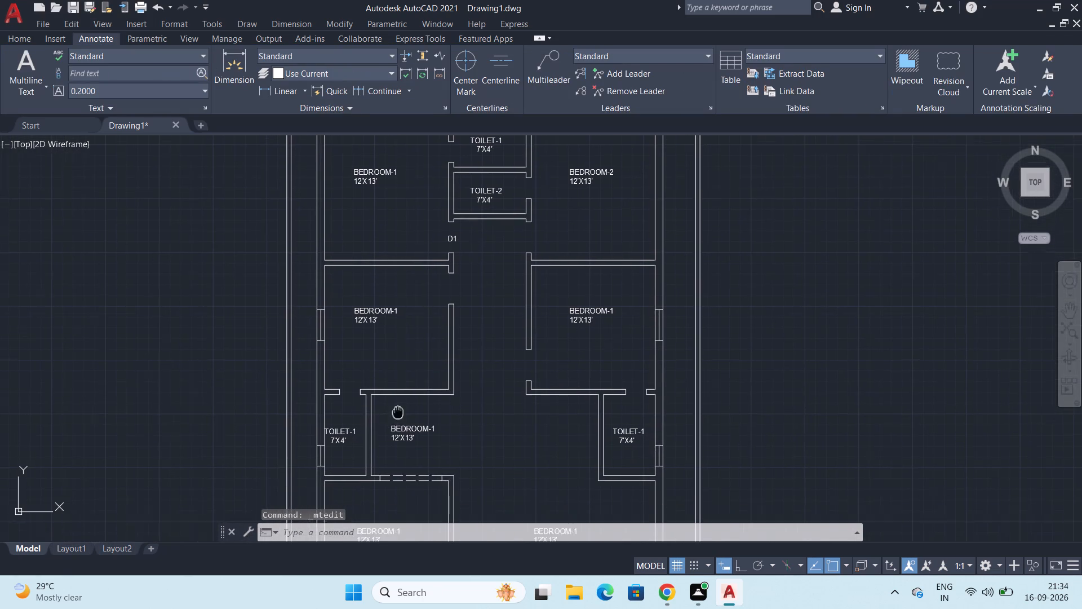
{"action": "middle_click_drag", "start_coordinate": [401, 404], "coordinate": [444, 329]}
{"action": "scroll", "coordinate": [388, 326], "scroll_direction": "up", "scroll_amount": 3}
{"action": "middle_click_drag", "start_coordinate": [374, 392], "coordinate": [392, 317]}
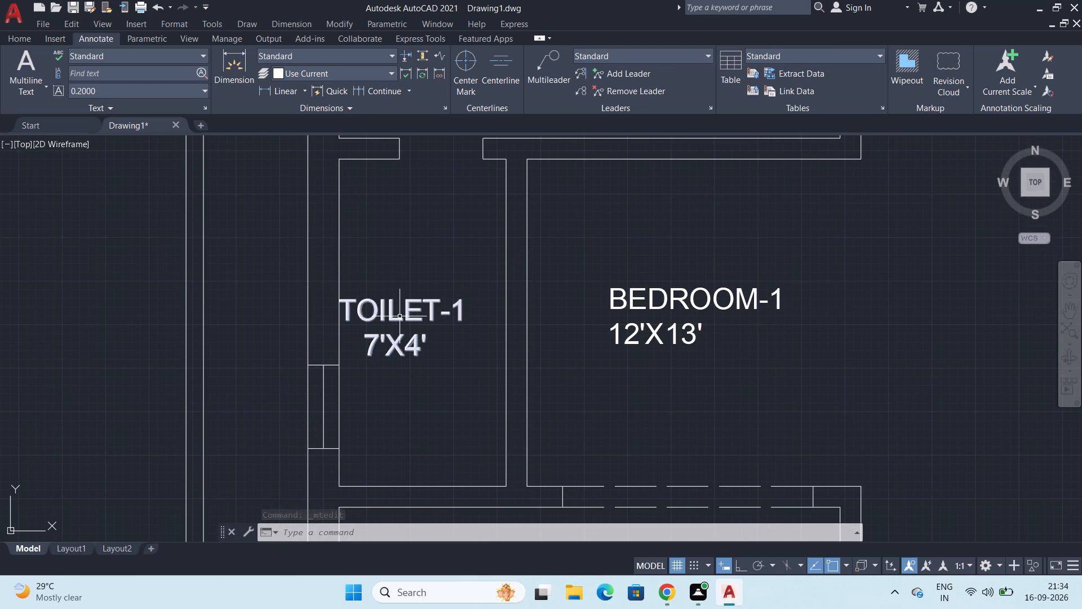
{"action": "left_click", "coordinate": [400, 316]}
{"action": "key", "text": "m"}
{"action": "key", "text": "Return"}
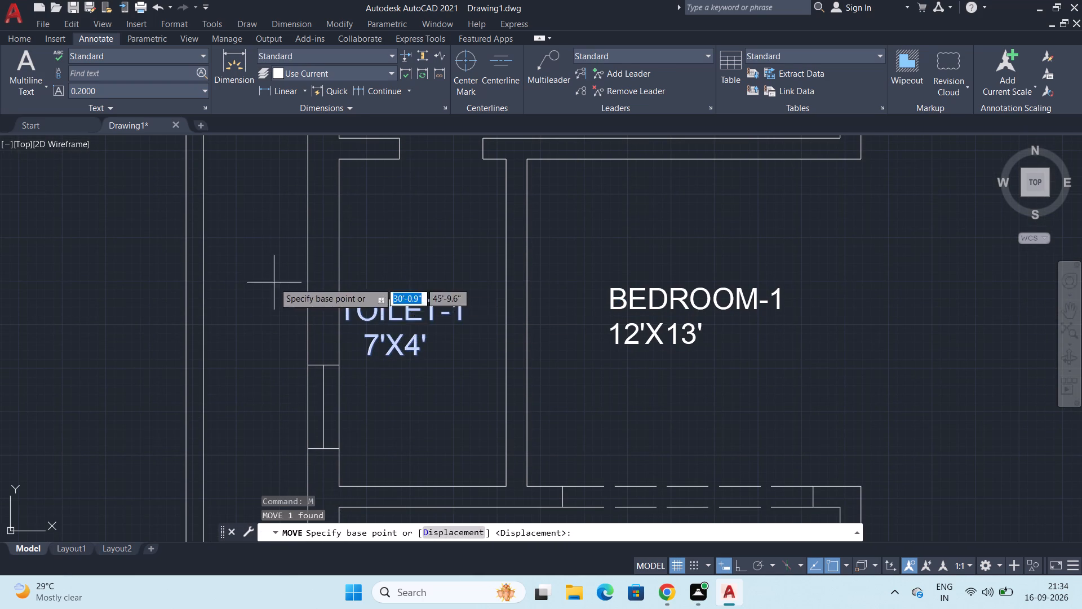
{"action": "left_click", "coordinate": [340, 299]}
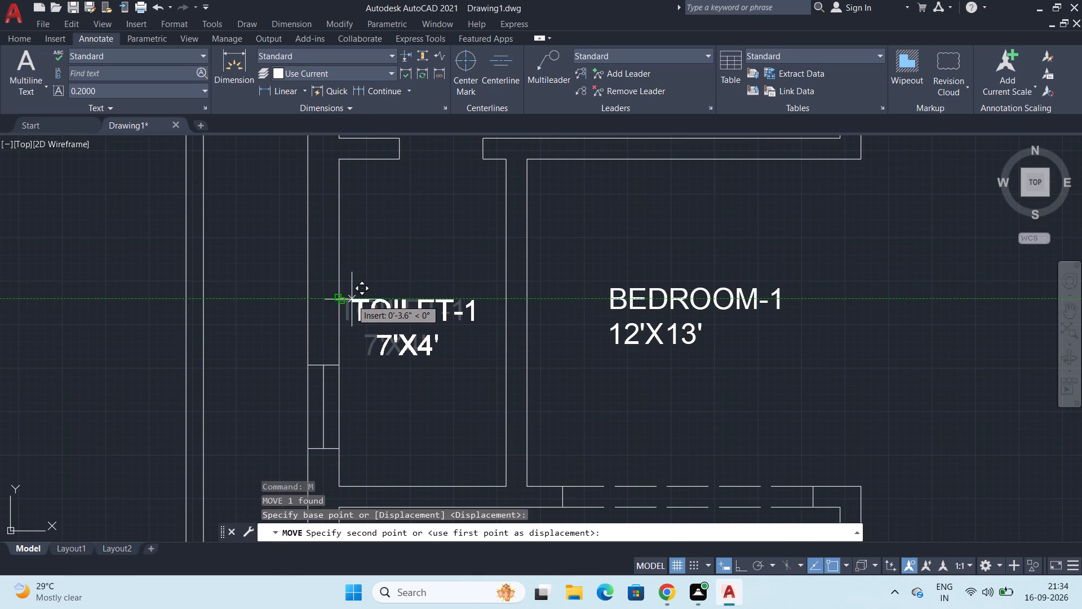
{"action": "left_click", "coordinate": [355, 299]}
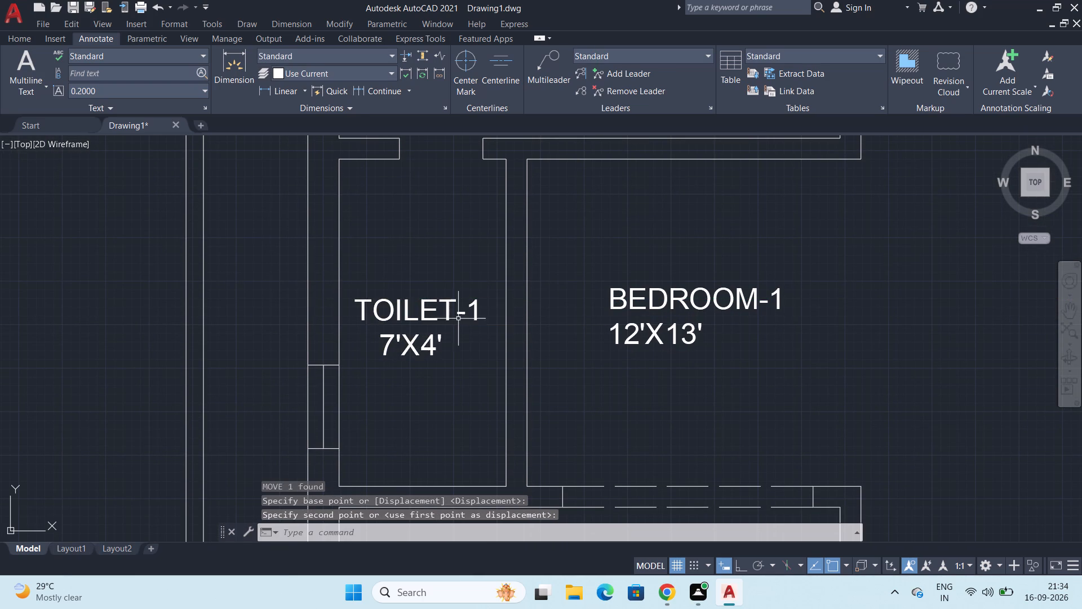
Change the left side room's label to TOILET-3 with 4'X8' on the second line.
{"action": "double_click", "coordinate": [481, 311]}
{"action": "double_click", "coordinate": [476, 312]}
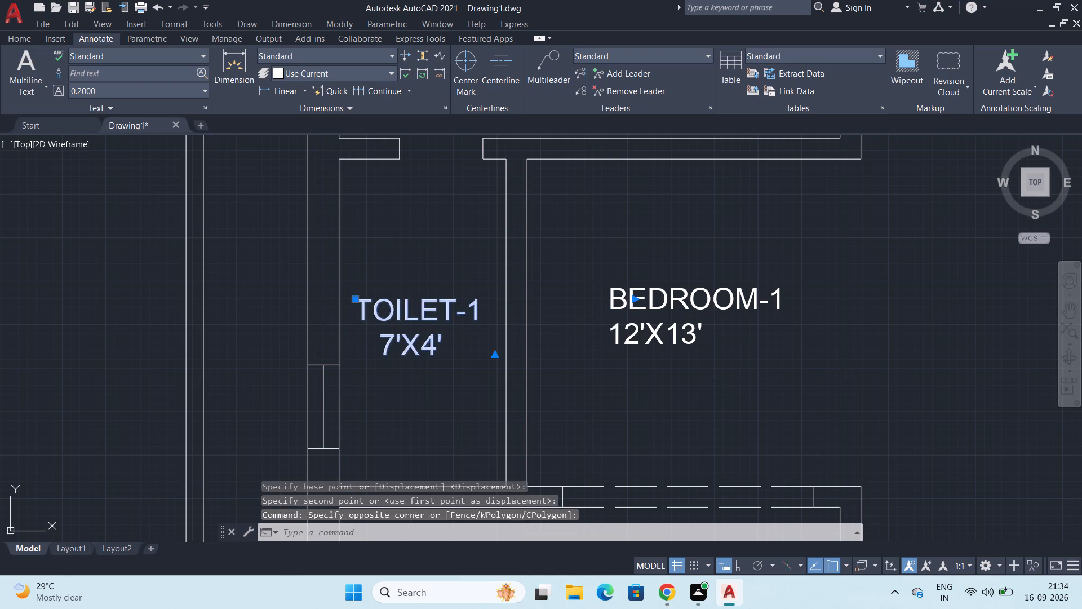
{"action": "left_click", "coordinate": [477, 312]}
{"action": "key", "text": "BackSpace"}
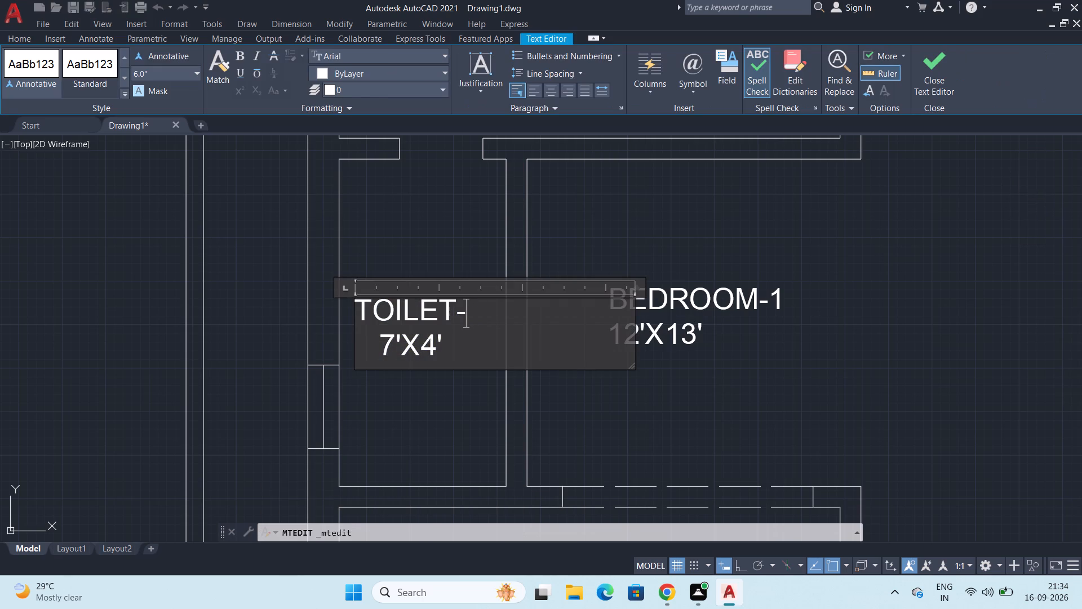
{"action": "key", "text": "3"}
{"action": "left_click_drag", "start_coordinate": [446, 349], "coordinate": [366, 354]}
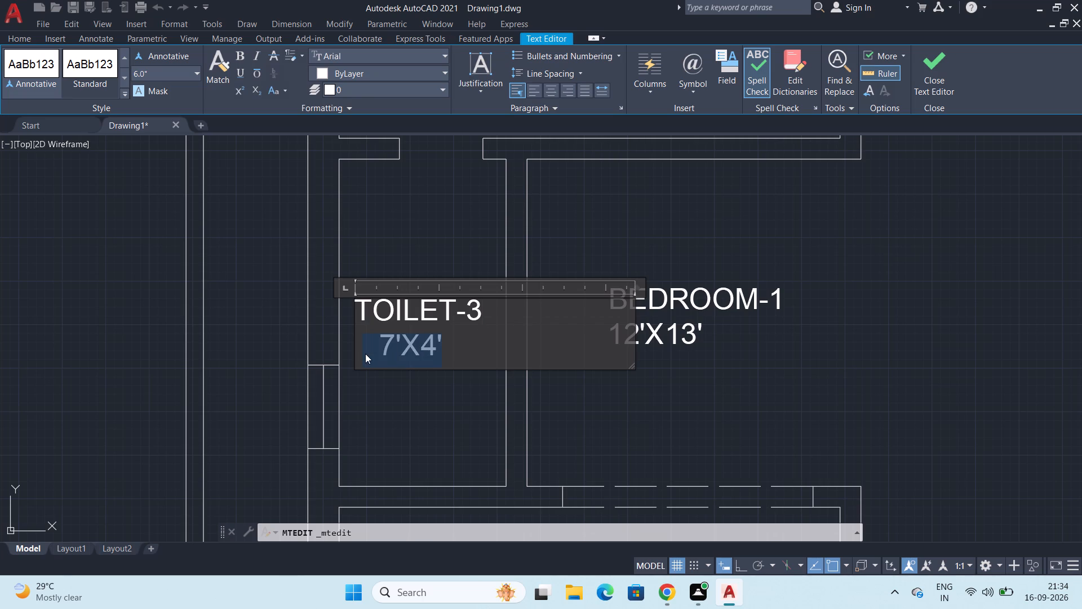
{"action": "type", "text": "4'"}
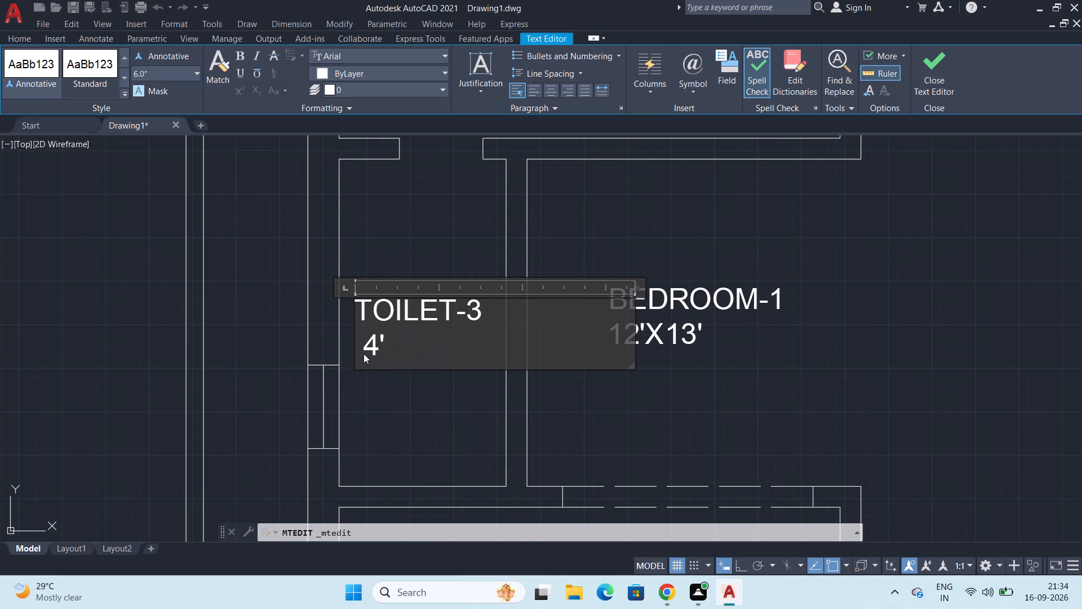
{"action": "type", "text": "X8'"}
{"action": "scroll", "coordinate": [479, 408], "scroll_direction": "down", "scroll_amount": 1}
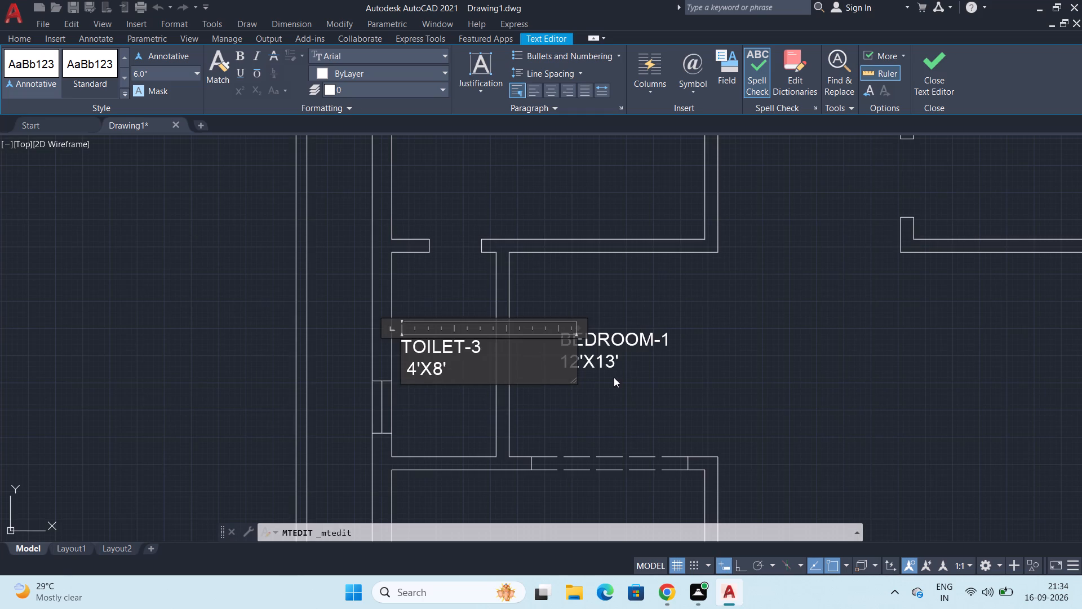
{"action": "left_click", "coordinate": [647, 372]}
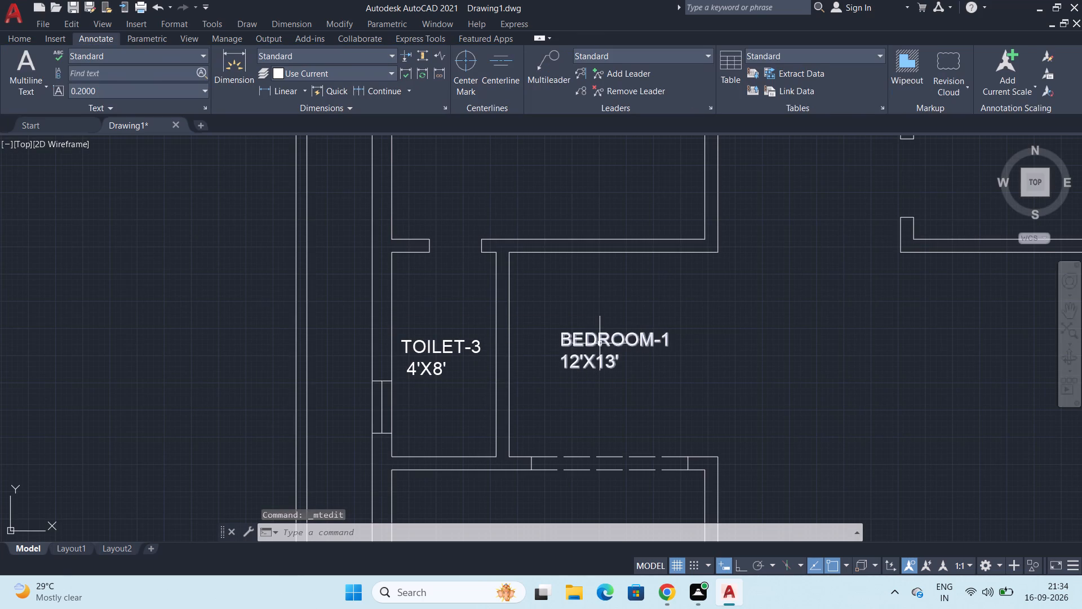
Replace the BEDROOM-1 label in the space beside TOILET-3 with DINING and 8'X8' on a second line.
{"action": "double_click", "coordinate": [600, 343]}
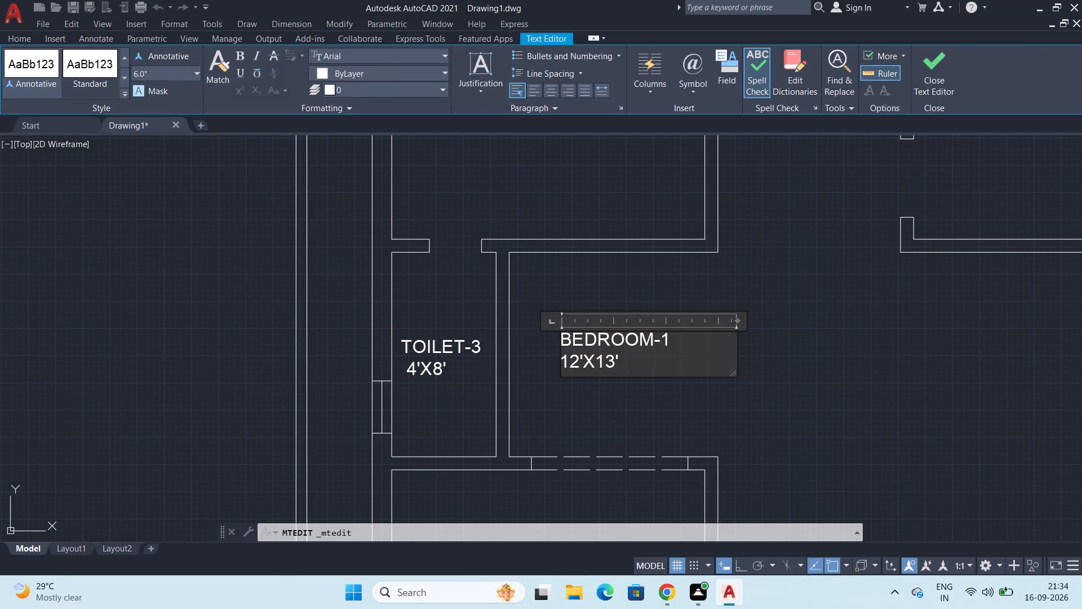
{"action": "left_click_drag", "start_coordinate": [632, 364], "coordinate": [584, 338]}
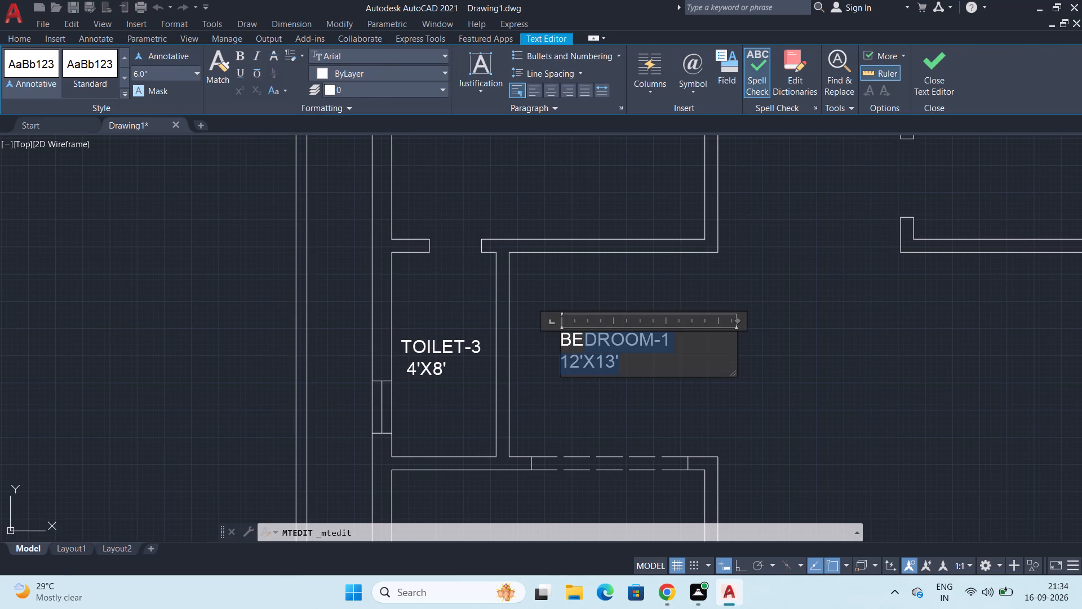
{"action": "left_click_drag", "start_coordinate": [584, 338], "coordinate": [535, 338]}
{"action": "key", "text": "BackSpace"}
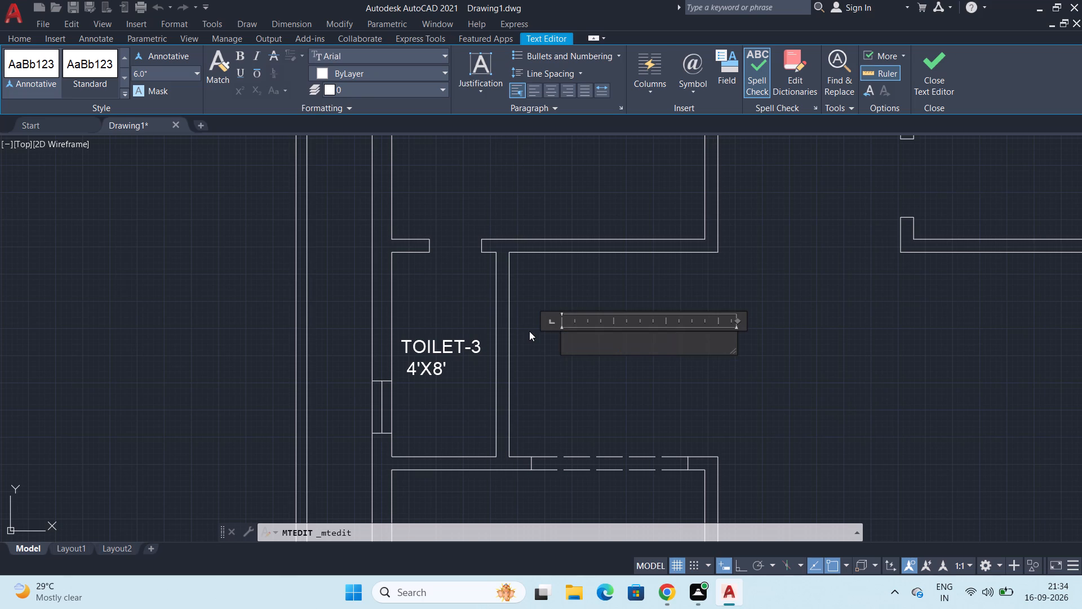
{"action": "type", "text": "DP"}
{"action": "key", "text": "BackSpace"}
{"action": "type", "text": "INING"}
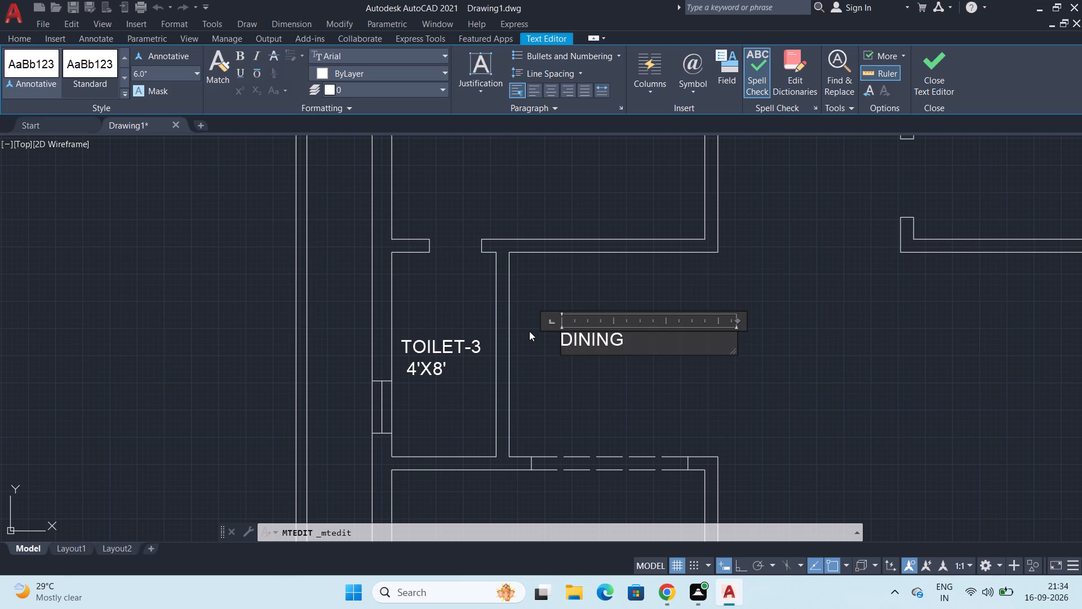
{"action": "key", "text": "Return"}
{"action": "type", "text": "8'"}
{"action": "type", "text": "X8'"}
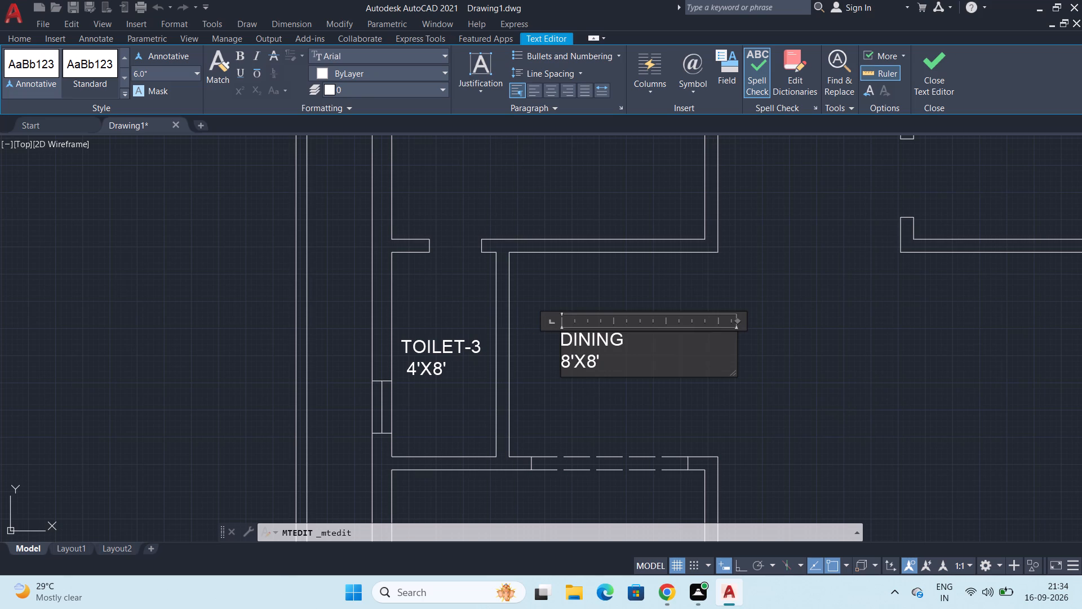
{"action": "left_click", "coordinate": [679, 285]}
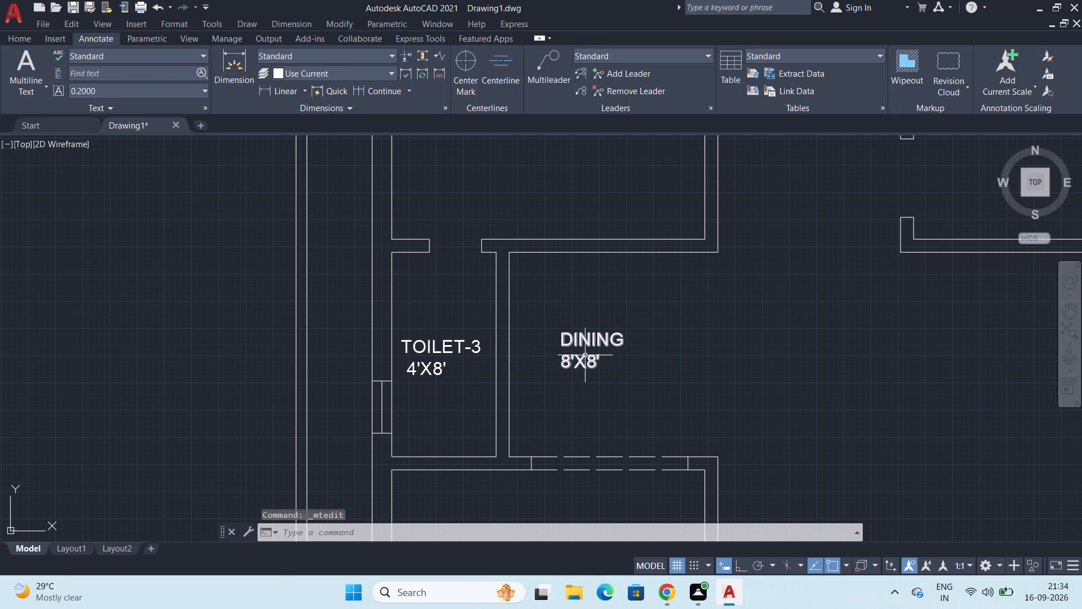
Indent the 8'X8' line of the DINING label by two spaces so it sits centred under the name.
{"action": "double_click", "coordinate": [589, 363]}
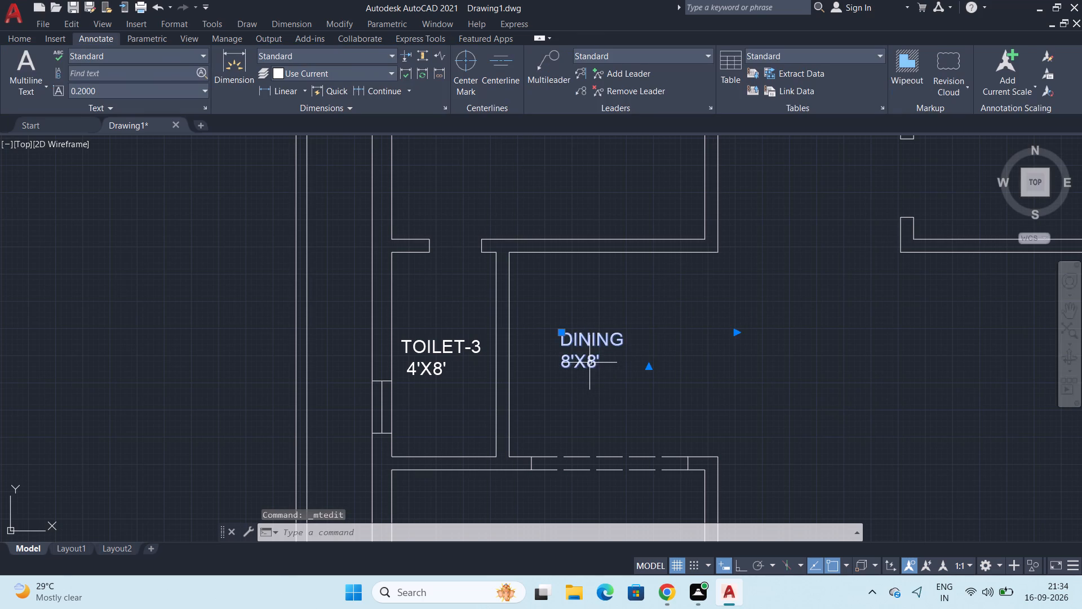
{"action": "left_click", "coordinate": [604, 363]}
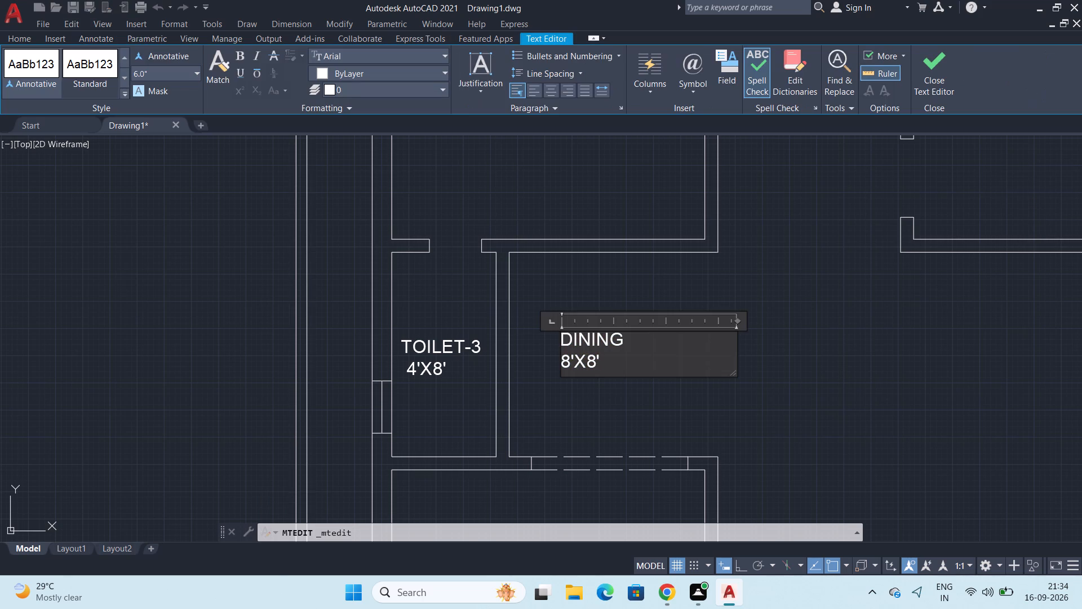
{"action": "key", "text": "Left"}
{"action": "key", "text": "Left"}
{"action": "key", "text": "Left"}
{"action": "key", "text": "Left"}
{"action": "key", "text": "Left"}
{"action": "key", "text": "Left"}
{"action": "key", "text": "Left"}
{"action": "key", "text": "Left"}
{"action": "key", "text": "Left"}
{"action": "key", "text": "Left"}
{"action": "key", "text": "Right"}
{"action": "key", "text": "Right"}
{"action": "key", "text": "Right"}
{"action": "key", "text": "Right"}
{"action": "key", "text": "Right"}
{"action": "key", "text": "space"}
{"action": "key", "text": "space"}
{"action": "key", "text": "space"}
{"action": "key", "text": "BackSpace"}
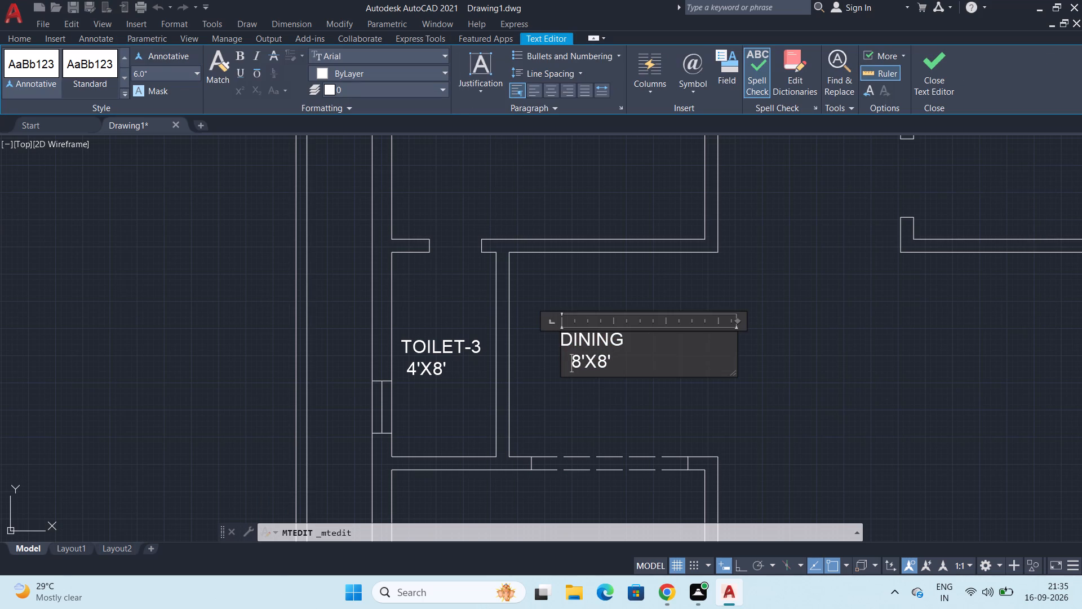
{"action": "left_click", "coordinate": [818, 397]}
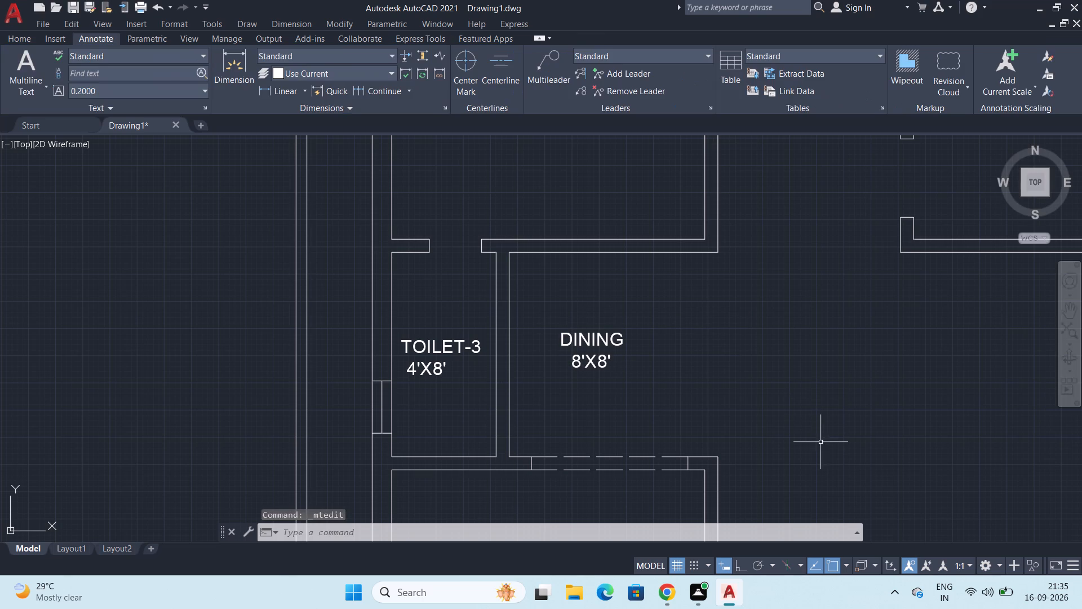
Change the size line of the TOILET-1 label in the small room across from DINING to 5'X8', indented three spaces.
{"action": "scroll", "coordinate": [821, 443], "scroll_direction": "down", "scroll_amount": 1}
{"action": "middle_click_drag", "start_coordinate": [821, 443], "coordinate": [742, 452]}
{"action": "scroll", "coordinate": [745, 448], "scroll_direction": "down", "scroll_amount": 1}
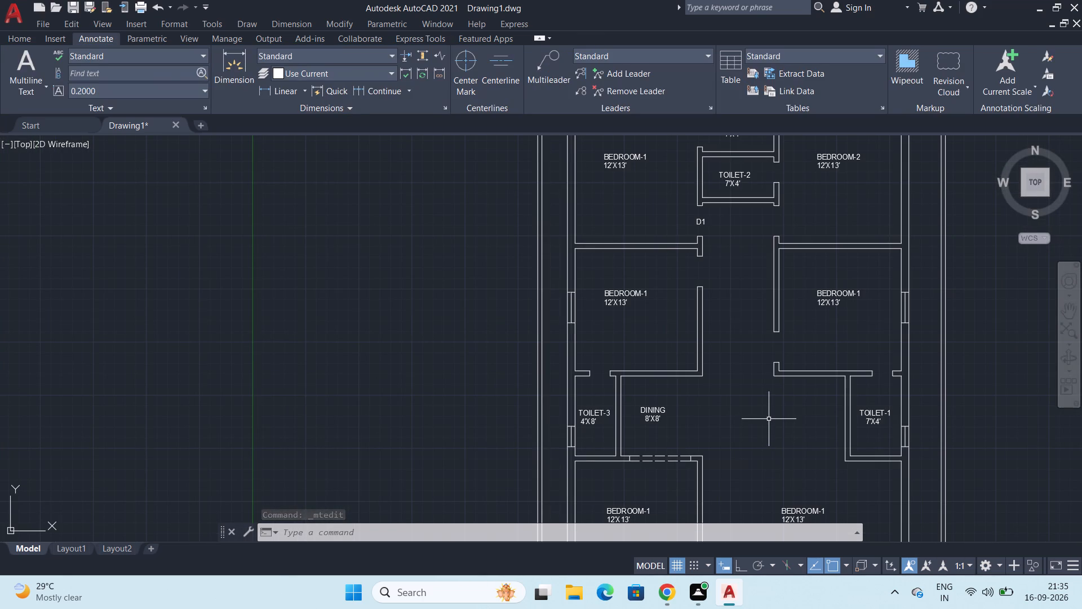
{"action": "middle_click_drag", "start_coordinate": [769, 418], "coordinate": [641, 354]}
{"action": "scroll", "coordinate": [750, 358], "scroll_direction": "up", "scroll_amount": 3}
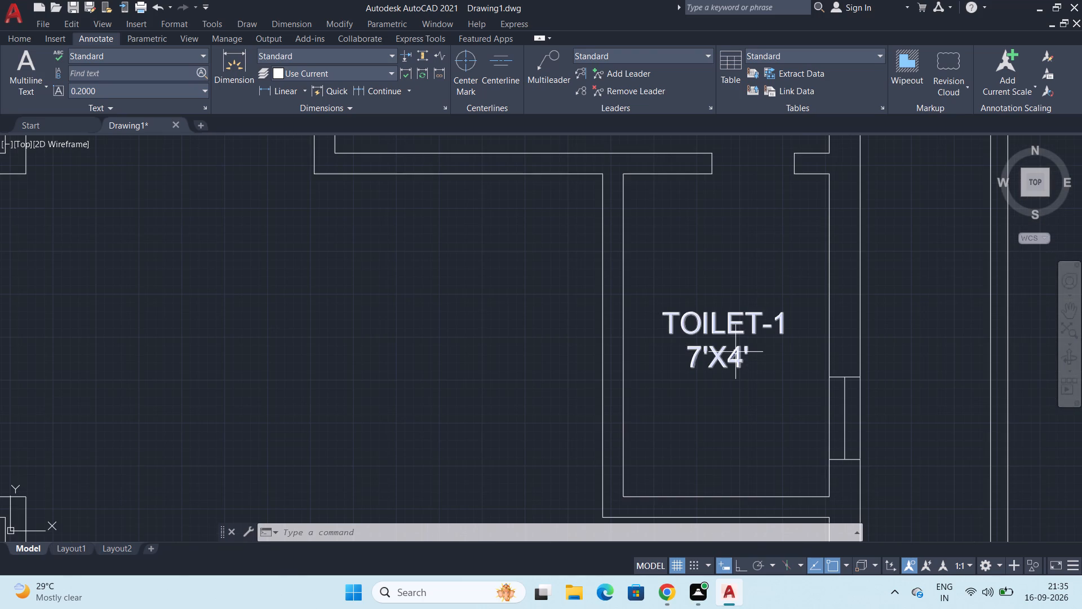
{"action": "scroll", "coordinate": [737, 355], "scroll_direction": "down", "scroll_amount": 1}
{"action": "double_click", "coordinate": [737, 355]}
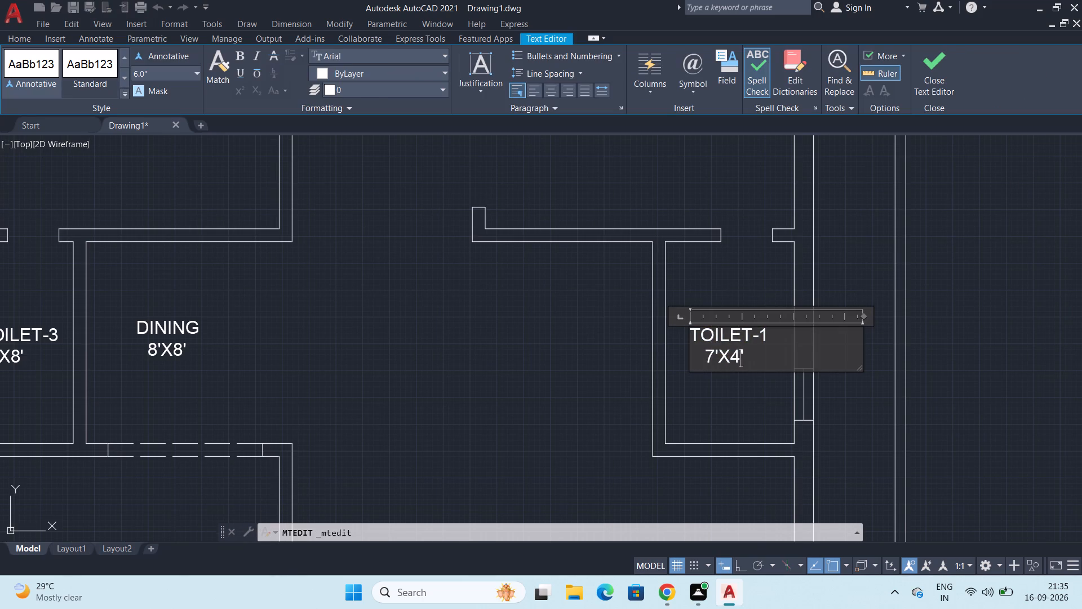
{"action": "left_click_drag", "start_coordinate": [747, 357], "coordinate": [681, 366]}
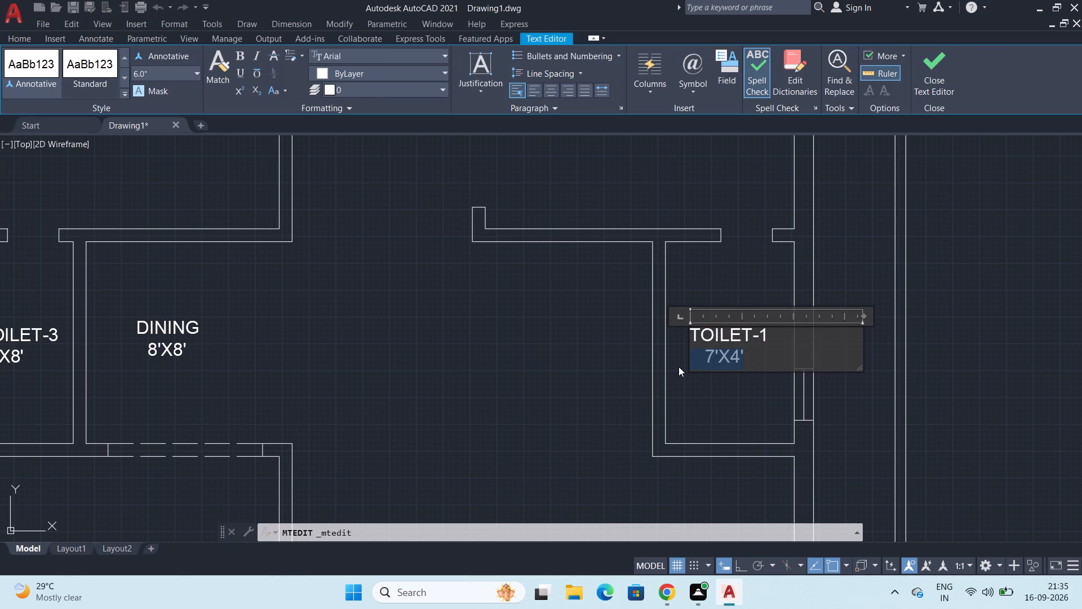
{"action": "type", "text": "5'"}
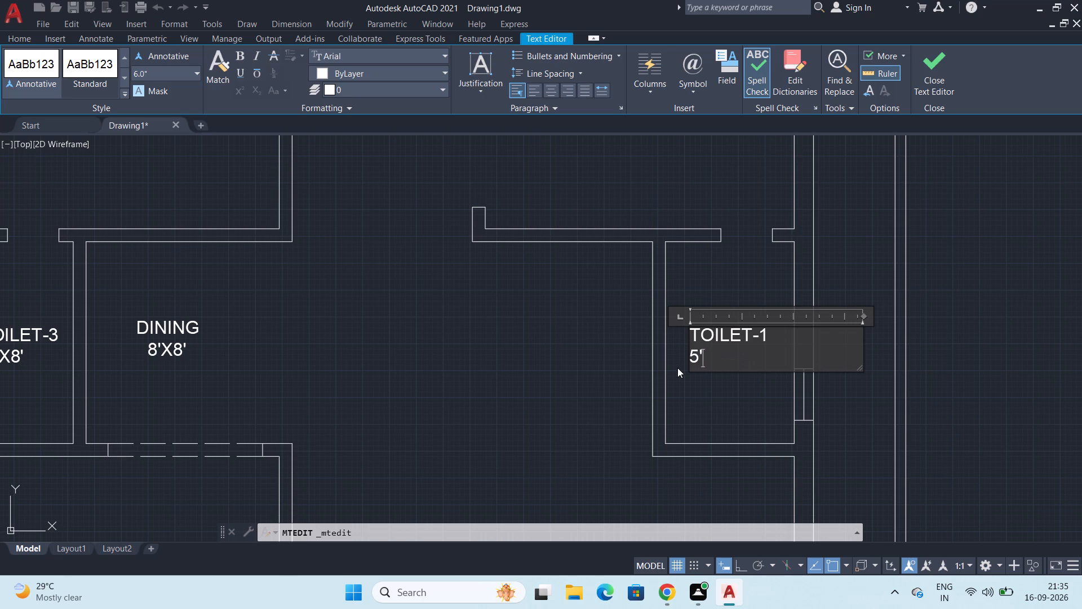
{"action": "type", "text": "X8'"}
{"action": "key", "text": "Left"}
{"action": "key", "text": "Left"}
{"action": "key", "text": "Left"}
{"action": "key", "text": "Left"}
{"action": "key", "text": "Left"}
{"action": "key", "text": "space"}
{"action": "key", "text": "space"}
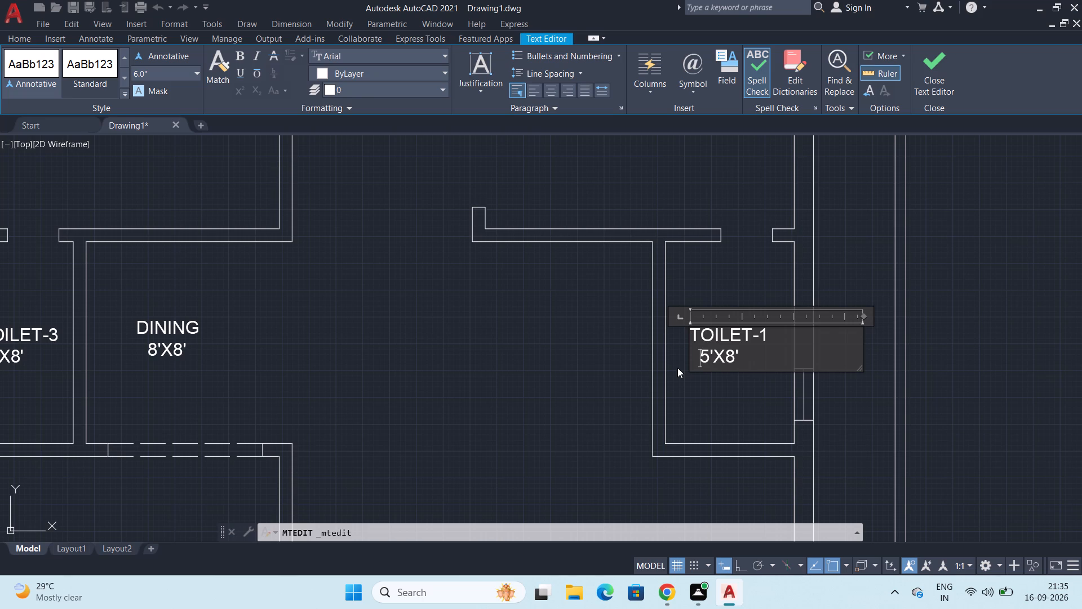
{"action": "key", "text": "space"}
Rename the toilet label above the 5'X8' line as TOILET-4.
{"action": "left_click", "coordinate": [771, 331]}
{"action": "key", "text": "BackSpace"}
{"action": "key", "text": "BackSpace"}
{"action": "type", "text": "-4"}
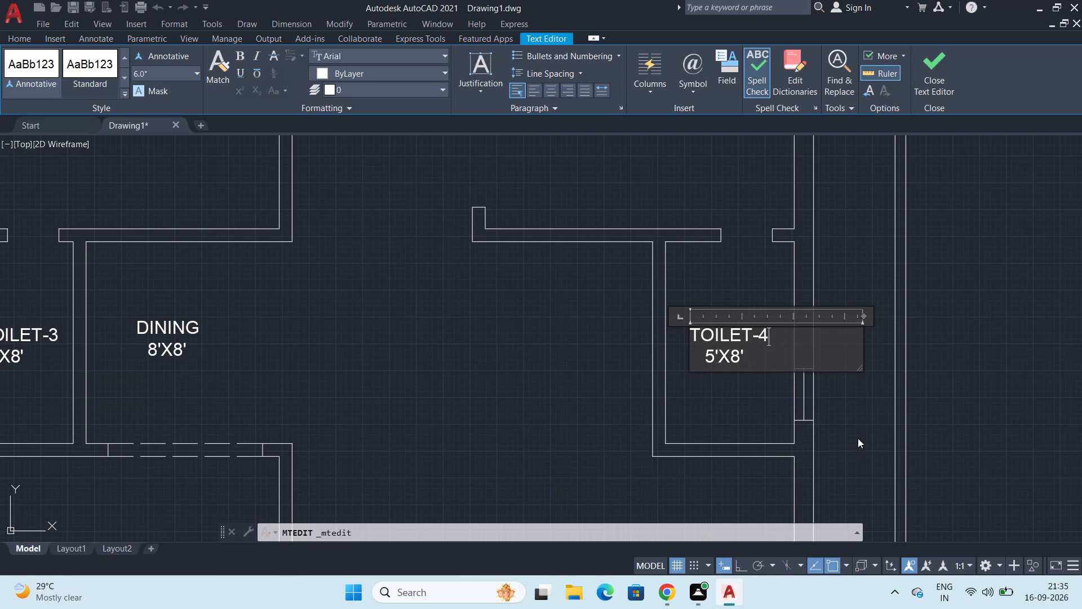
{"action": "left_click", "coordinate": [863, 435]}
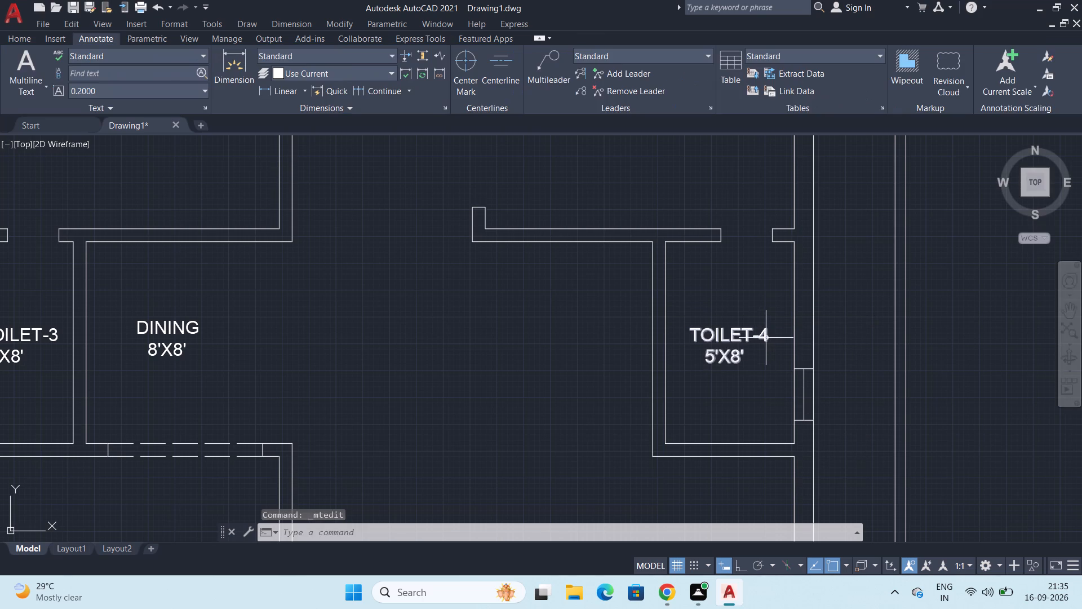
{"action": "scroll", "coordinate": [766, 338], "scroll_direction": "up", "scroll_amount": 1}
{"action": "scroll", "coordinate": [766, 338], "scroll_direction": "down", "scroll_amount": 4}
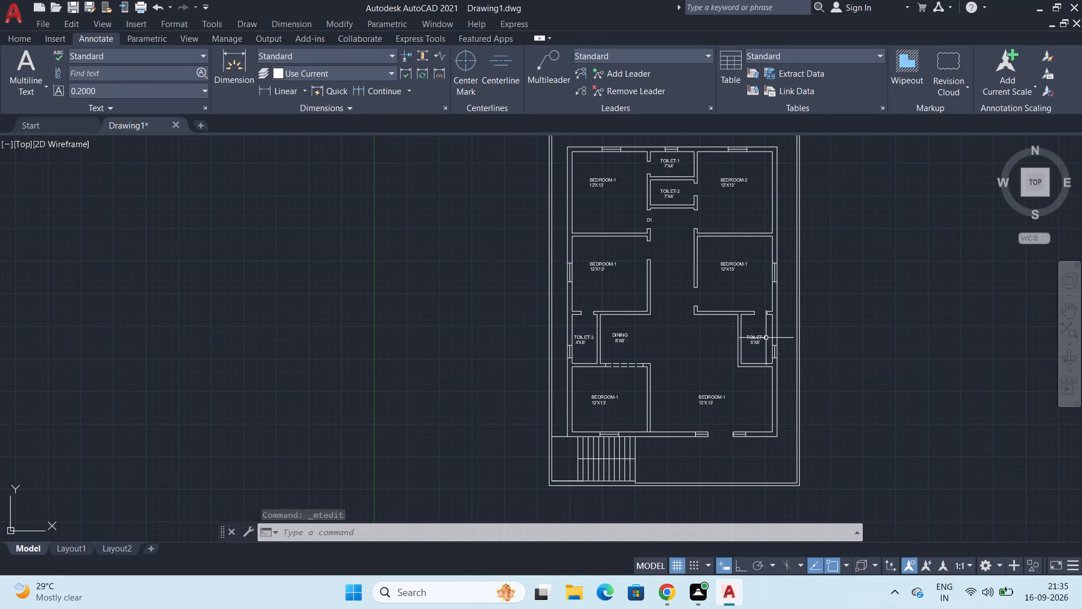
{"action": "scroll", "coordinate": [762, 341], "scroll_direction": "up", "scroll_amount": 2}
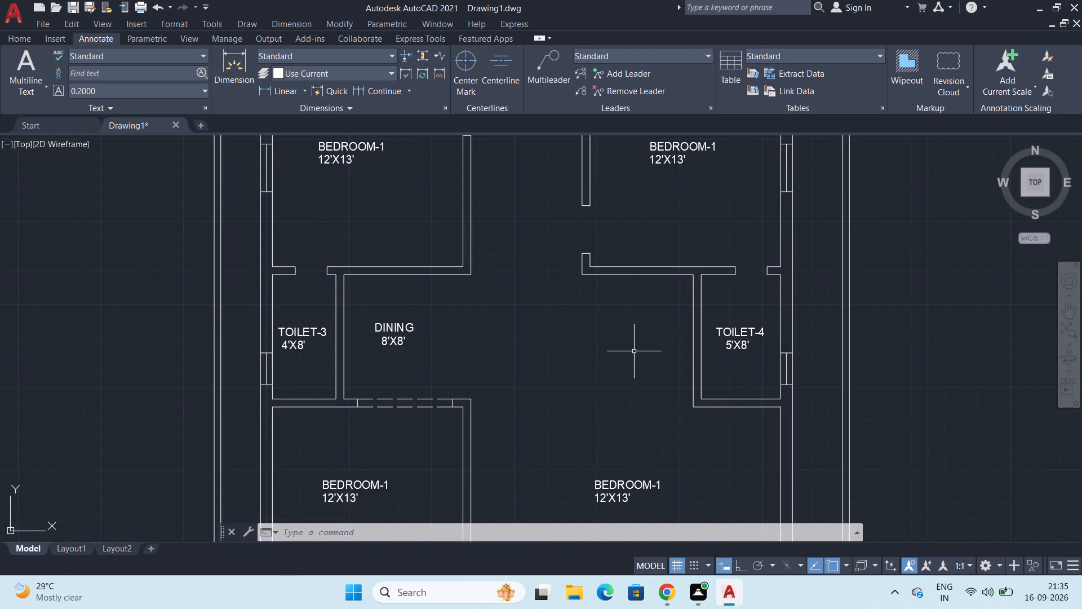
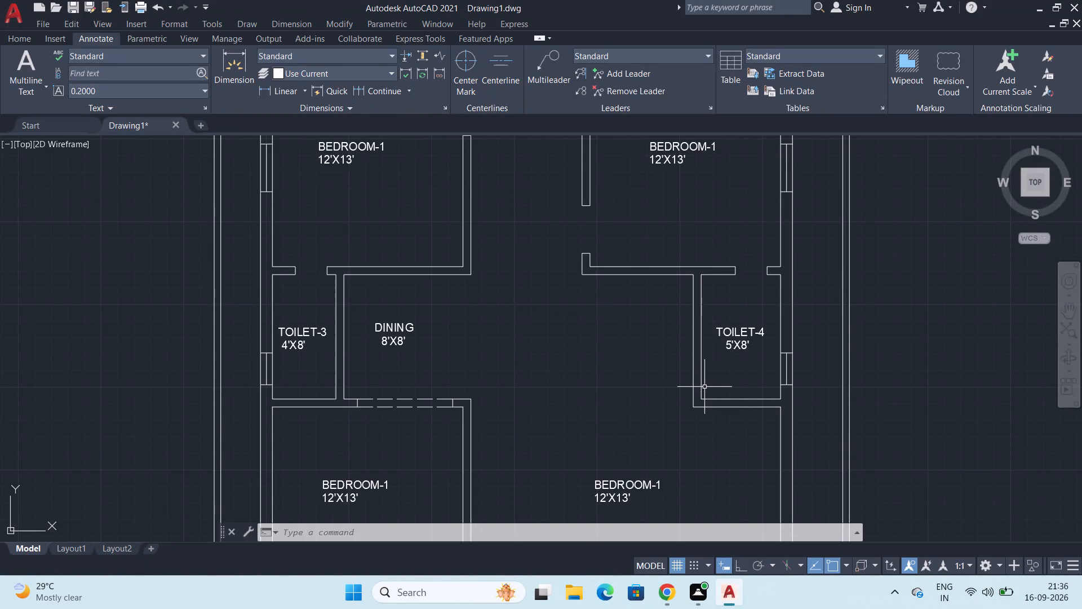
Indent the 12'X13' line of the BEDROOM-1 label beside TOILET-2 by four spaces to centre it under the room name.
{"action": "scroll", "coordinate": [753, 346], "scroll_direction": "up", "scroll_amount": 2}
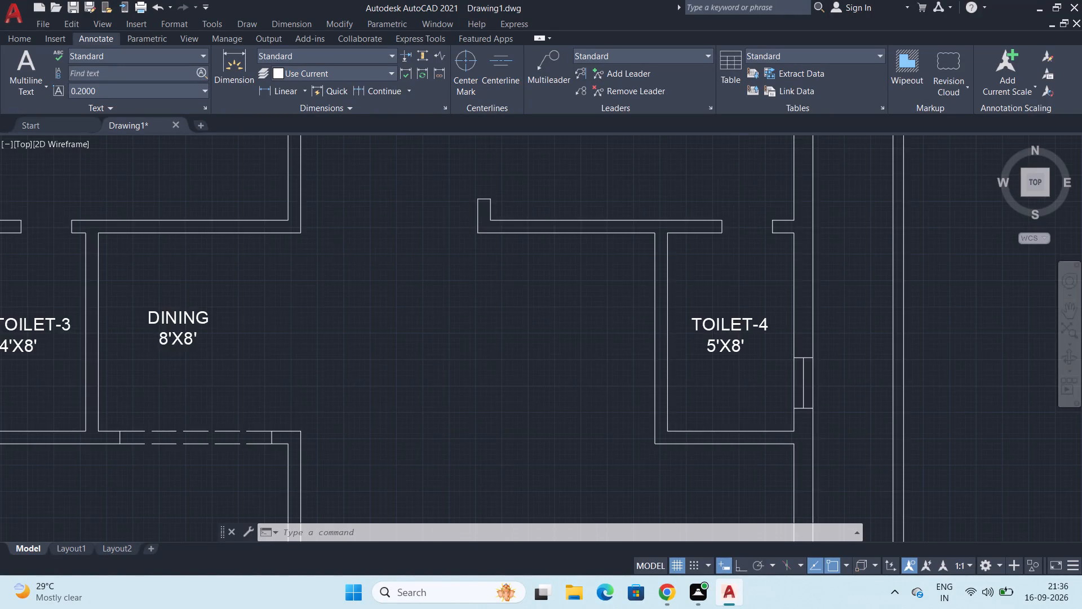
{"action": "scroll", "coordinate": [753, 346], "scroll_direction": "up", "scroll_amount": 1}
{"action": "scroll", "coordinate": [753, 346], "scroll_direction": "down", "scroll_amount": 2}
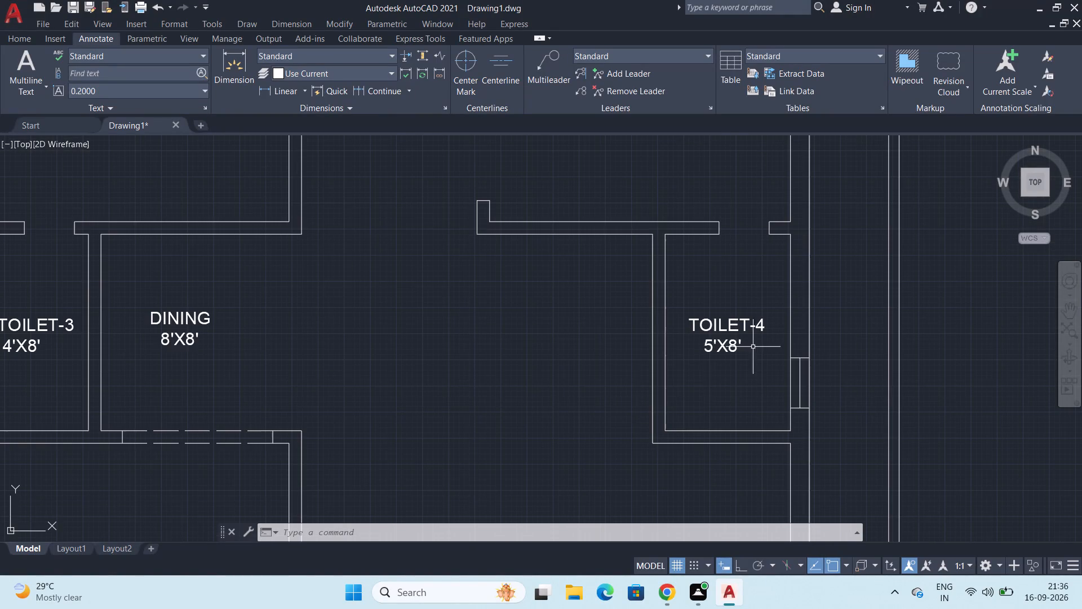
{"action": "scroll", "coordinate": [581, 399], "scroll_direction": "down", "scroll_amount": 1}
{"action": "middle_click_drag", "start_coordinate": [581, 399], "coordinate": [588, 374]}
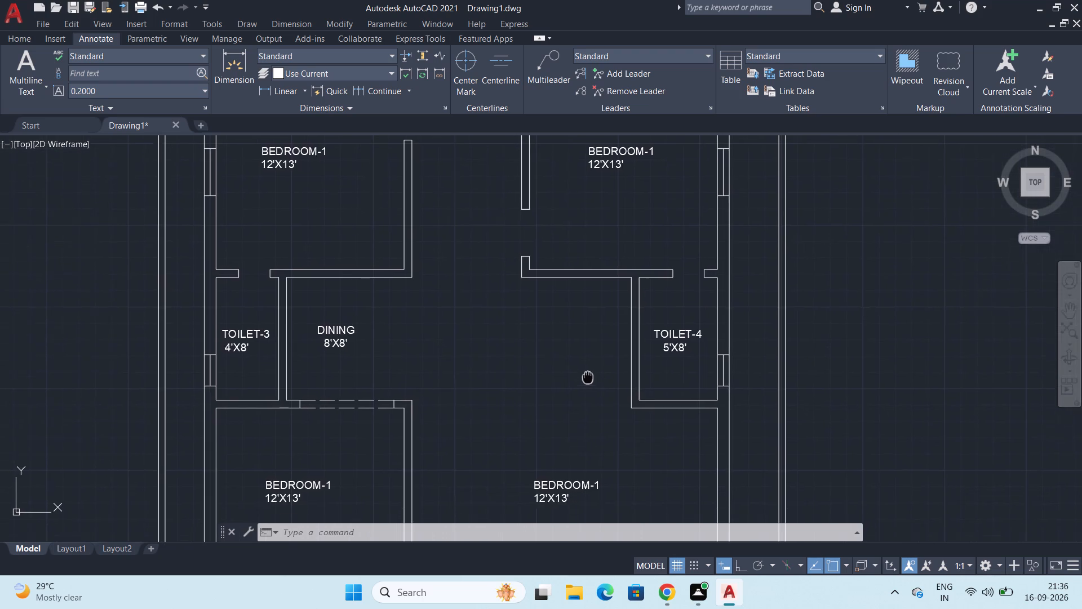
{"action": "middle_click_drag", "start_coordinate": [588, 374], "coordinate": [680, 483]}
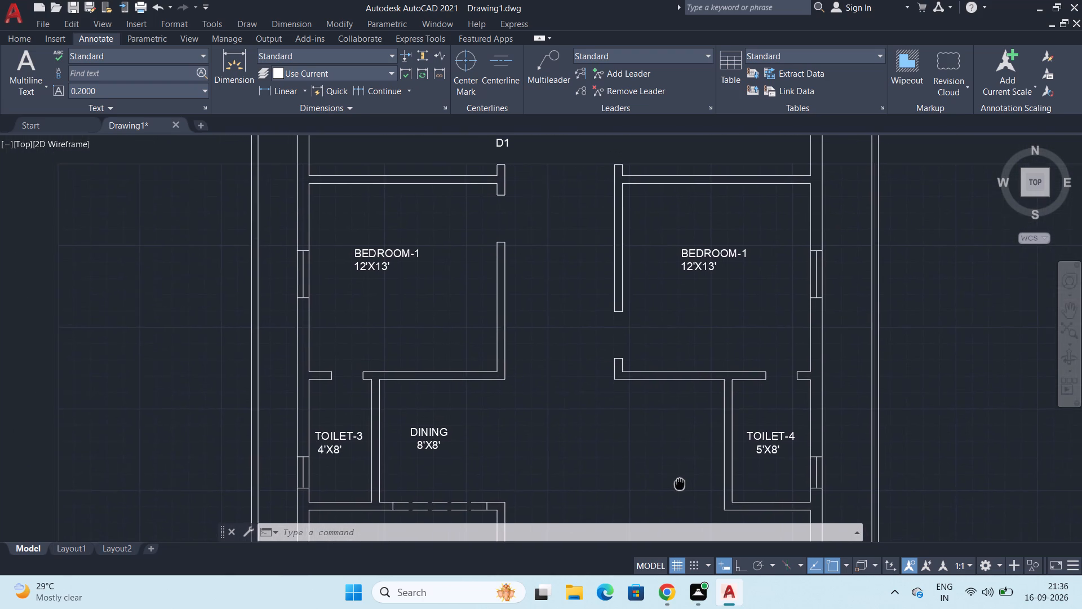
{"action": "middle_click_drag", "start_coordinate": [680, 483], "coordinate": [722, 590]}
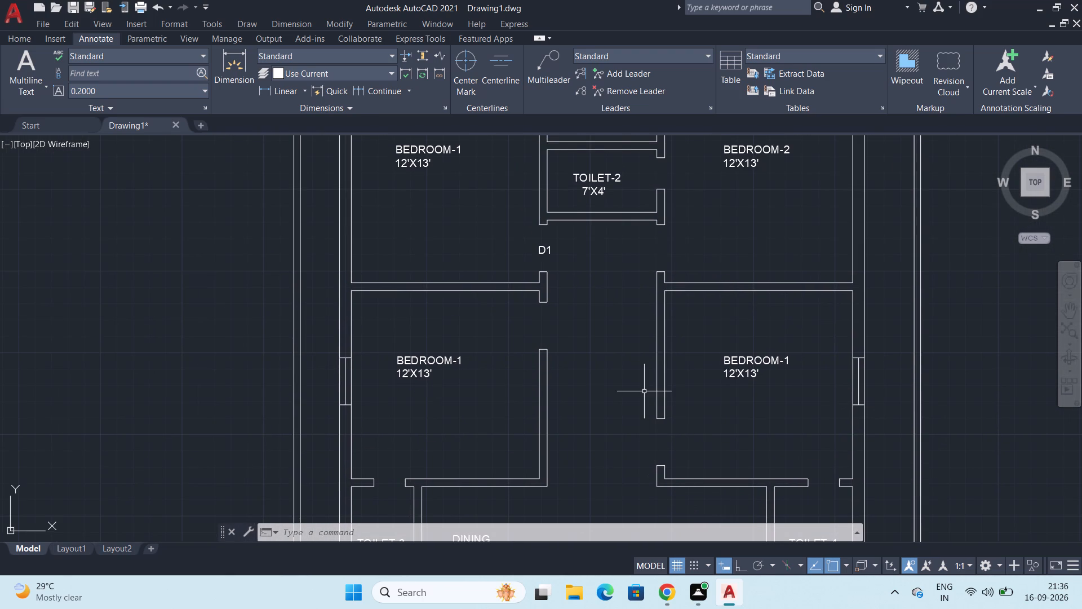
{"action": "middle_click_drag", "start_coordinate": [644, 391], "coordinate": [676, 461]}
{"action": "scroll", "coordinate": [455, 227], "scroll_direction": "up", "scroll_amount": 2}
{"action": "double_click", "coordinate": [459, 251]}
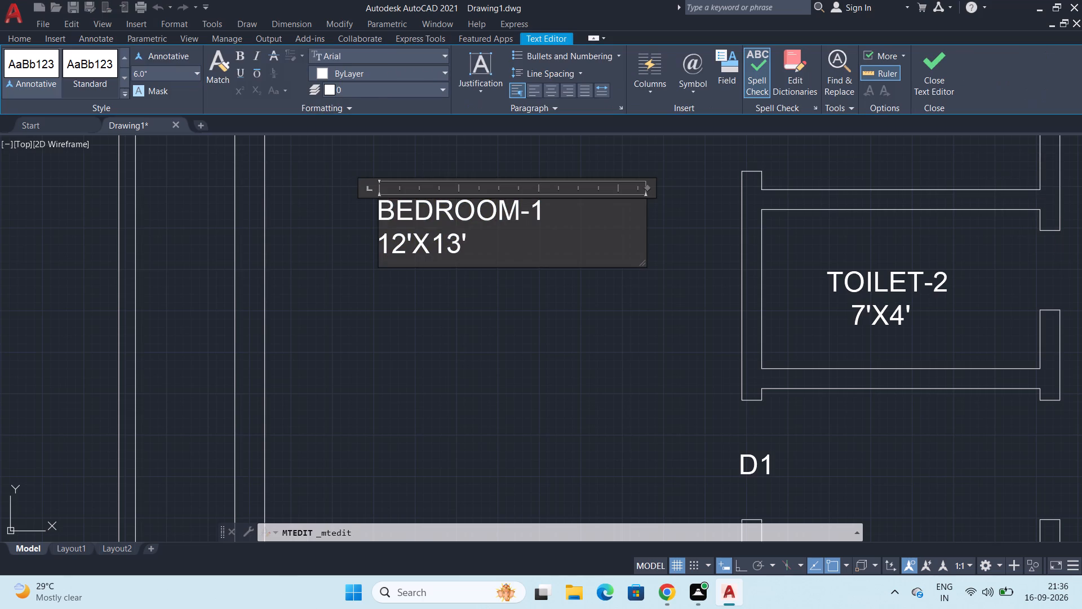
{"action": "key", "text": "Left"}
{"action": "key", "text": "Left"}
{"action": "key", "text": "Left"}
{"action": "key", "text": "Left"}
{"action": "key", "text": "Left"}
{"action": "key", "text": "Left"}
{"action": "key", "text": "Left"}
{"action": "key", "text": "Left"}
{"action": "key", "text": "Left"}
{"action": "key", "text": "Left"}
{"action": "key", "text": "Right"}
{"action": "key", "text": "Right"}
{"action": "key", "text": "Right"}
{"action": "key", "text": "Right"}
{"action": "key", "text": "space"}
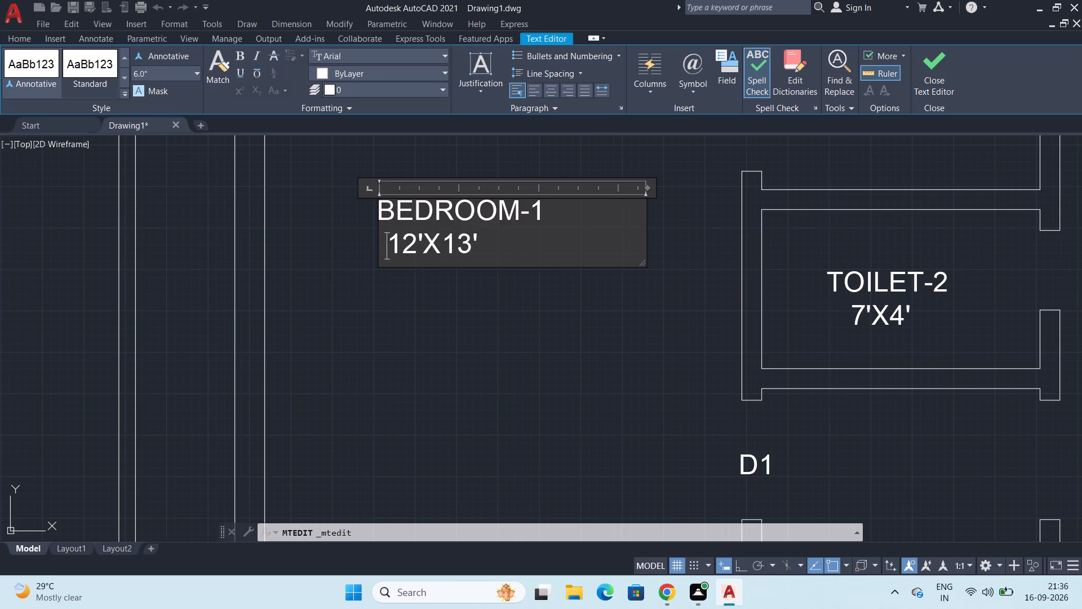
{"action": "key", "text": "space"}
{"action": "key", "text": "space"}
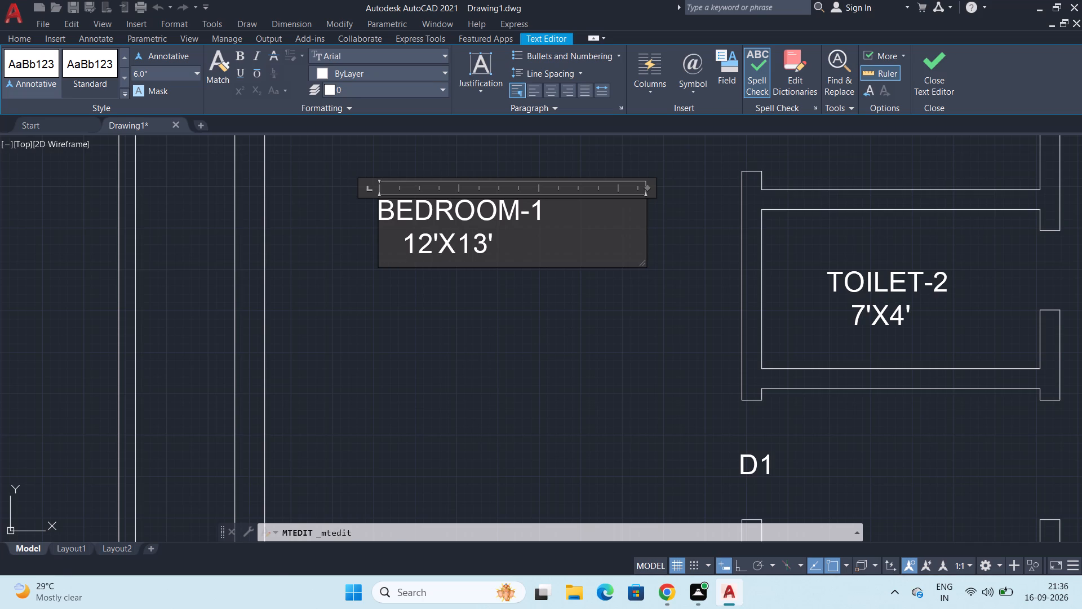
{"action": "key", "text": "space"}
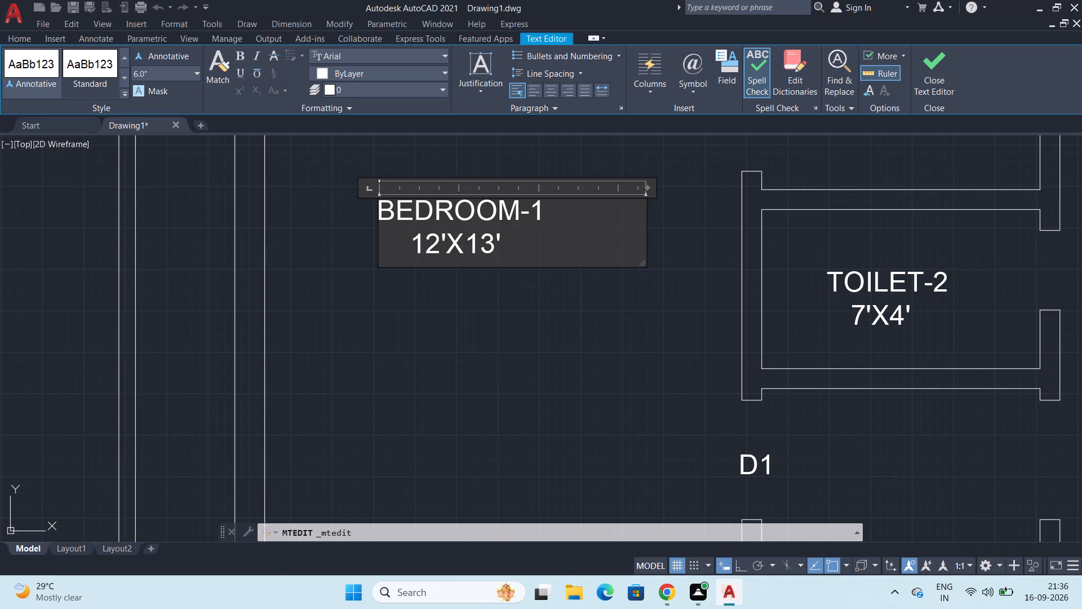
{"action": "left_click", "coordinate": [419, 354]}
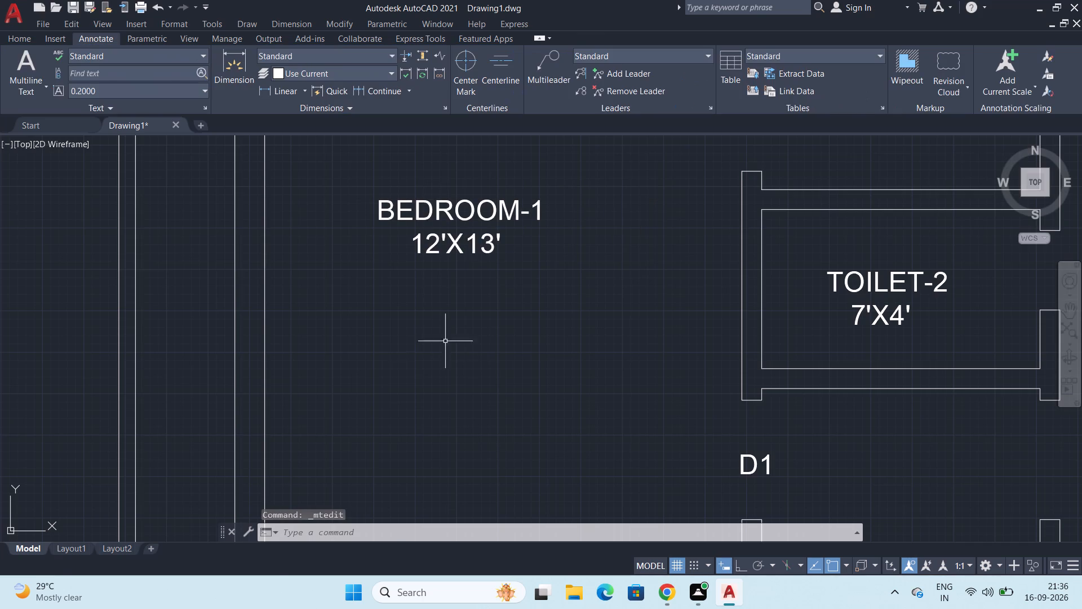
Indent the 12'X13' line of the BEDROOM-2 label by four spaces to centre it under the room name.
{"action": "scroll", "coordinate": [481, 329], "scroll_direction": "down", "scroll_amount": 1}
{"action": "scroll", "coordinate": [527, 327], "scroll_direction": "down", "scroll_amount": 1}
{"action": "middle_click_drag", "start_coordinate": [831, 302], "coordinate": [694, 206]}
{"action": "scroll", "coordinate": [693, 195], "scroll_direction": "up", "scroll_amount": 2}
{"action": "double_click", "coordinate": [642, 200]}
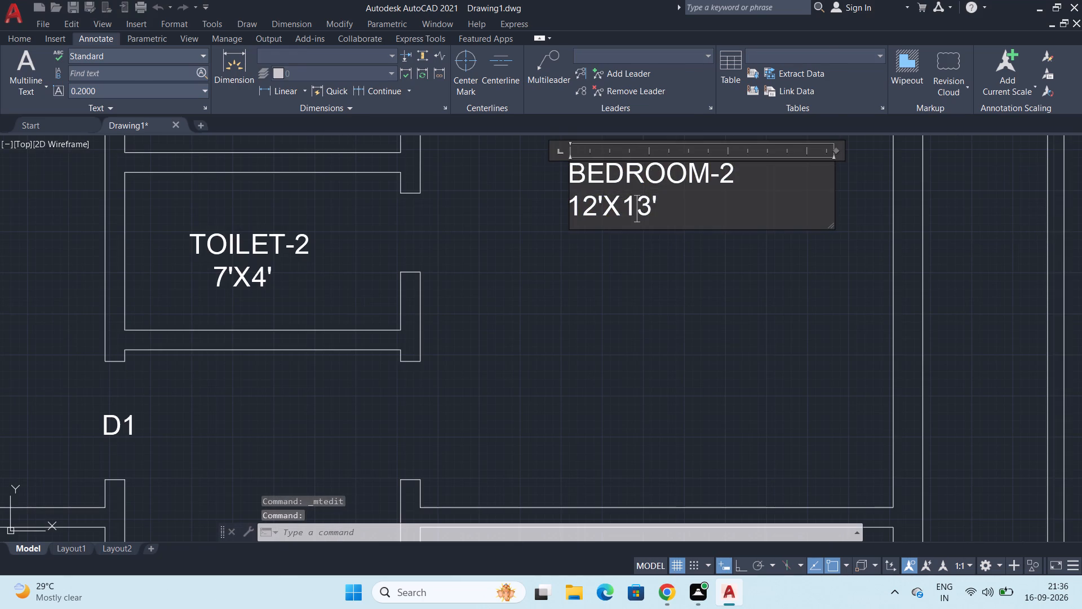
{"action": "left_click", "coordinate": [658, 205]}
{"action": "key", "text": "Left"}
{"action": "key", "text": "Left"}
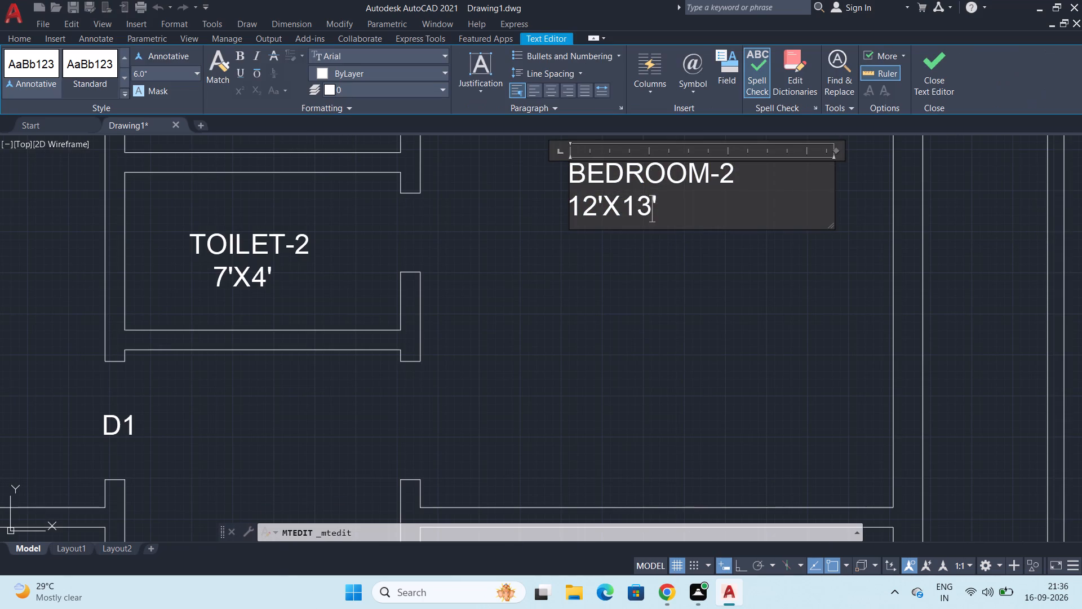
{"action": "key", "text": "Left"}
{"action": "key", "text": "Left"}
{"action": "key", "text": "Left"}
{"action": "key", "text": "Left"}
{"action": "key", "text": "Left"}
{"action": "key", "text": "space"}
{"action": "key", "text": "space"}
{"action": "key", "text": "space"}
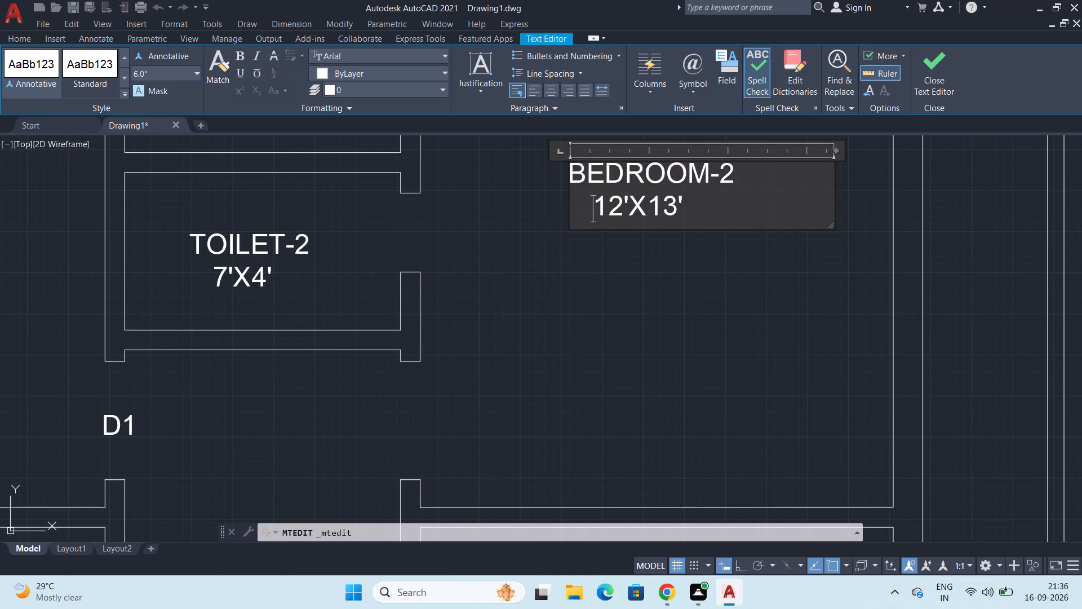
{"action": "key", "text": "space"}
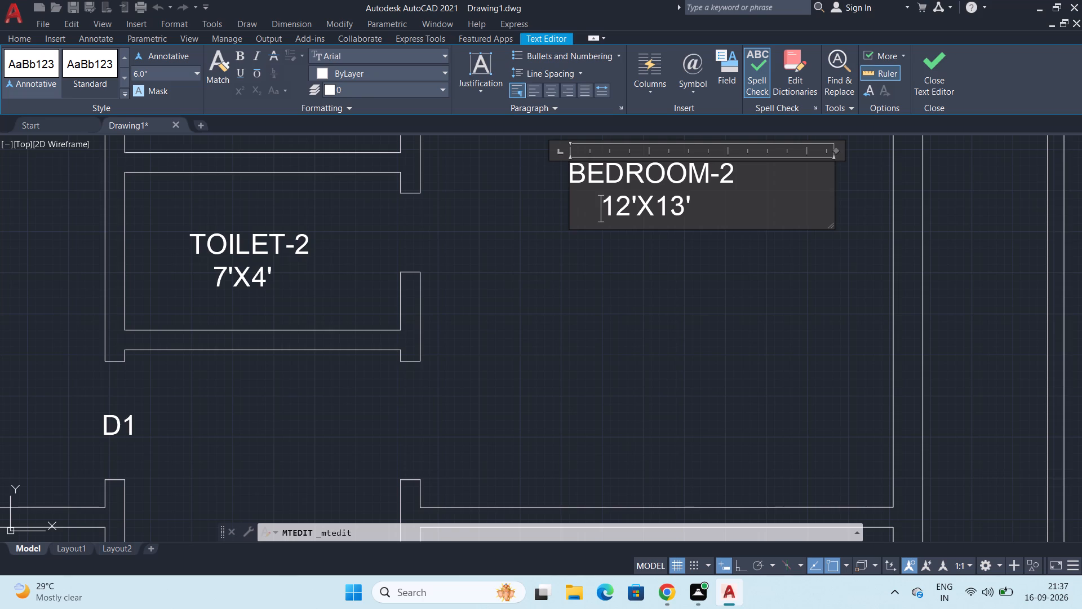
{"action": "left_click", "coordinate": [704, 357]}
Replace the whole BEDROOM-1 label in the room above TOILET-3 with the text GUEST ROOM-1.
{"action": "scroll", "coordinate": [704, 357], "scroll_direction": "down", "scroll_amount": 2}
{"action": "middle_click_drag", "start_coordinate": [704, 357], "coordinate": [719, 337]}
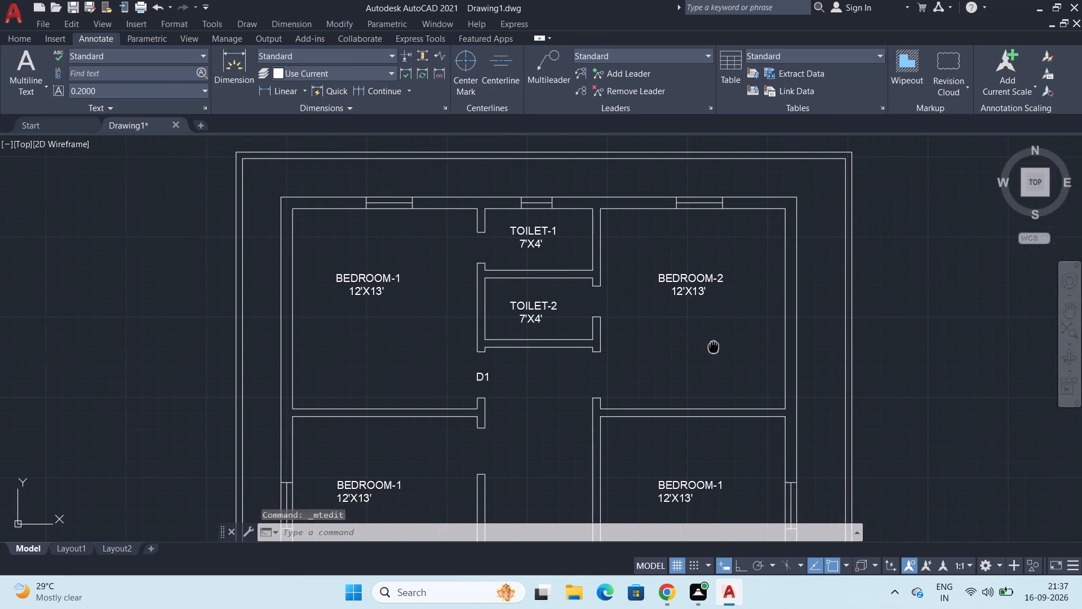
{"action": "middle_click_drag", "start_coordinate": [719, 337], "coordinate": [783, 127]}
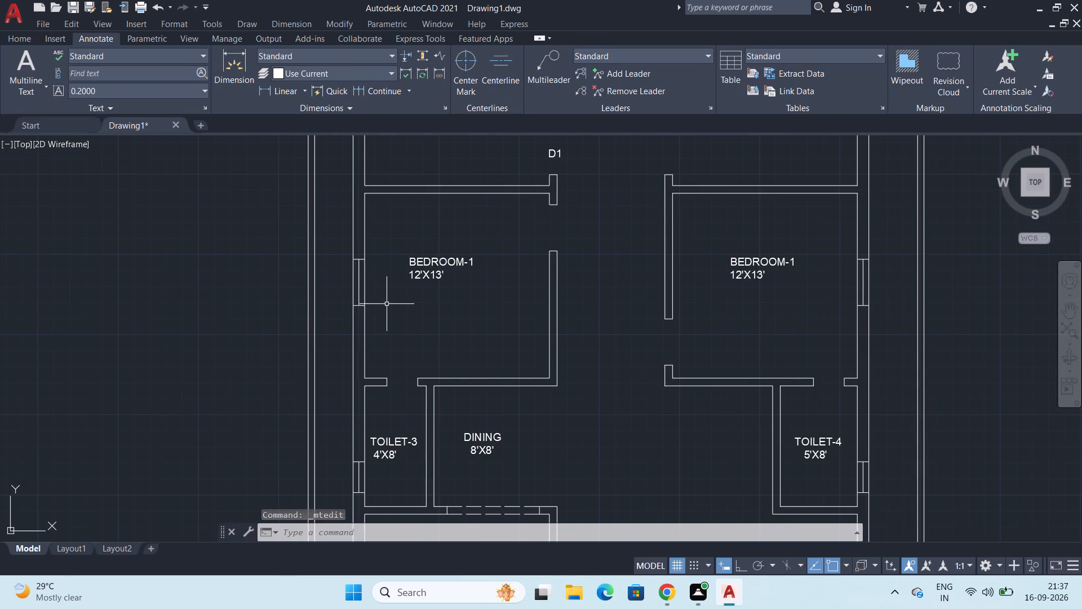
{"action": "scroll", "coordinate": [371, 316], "scroll_direction": "up", "scroll_amount": 1}
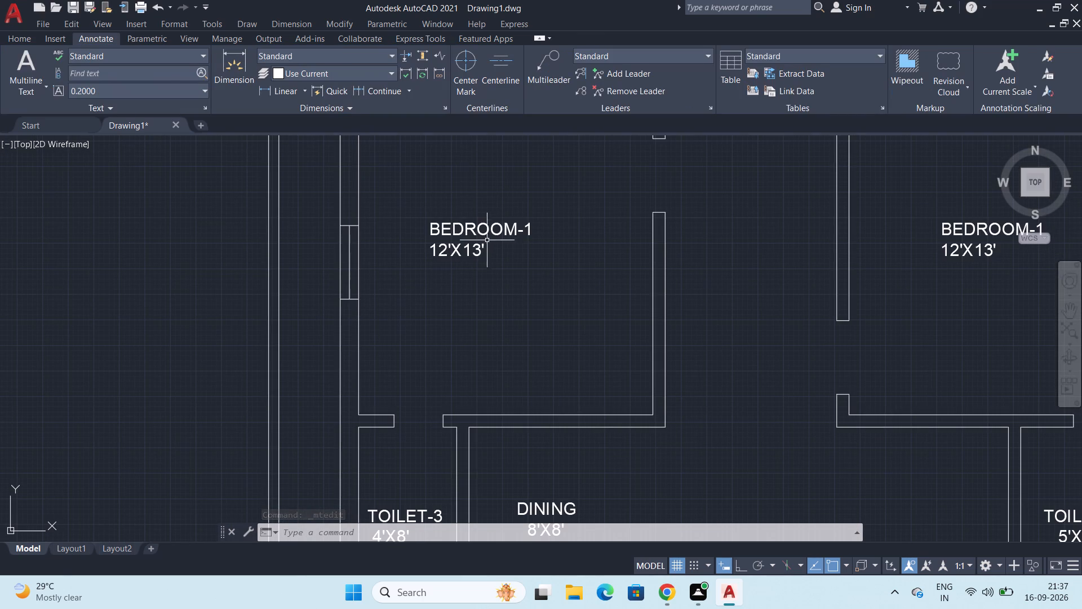
{"action": "double_click", "coordinate": [482, 252]}
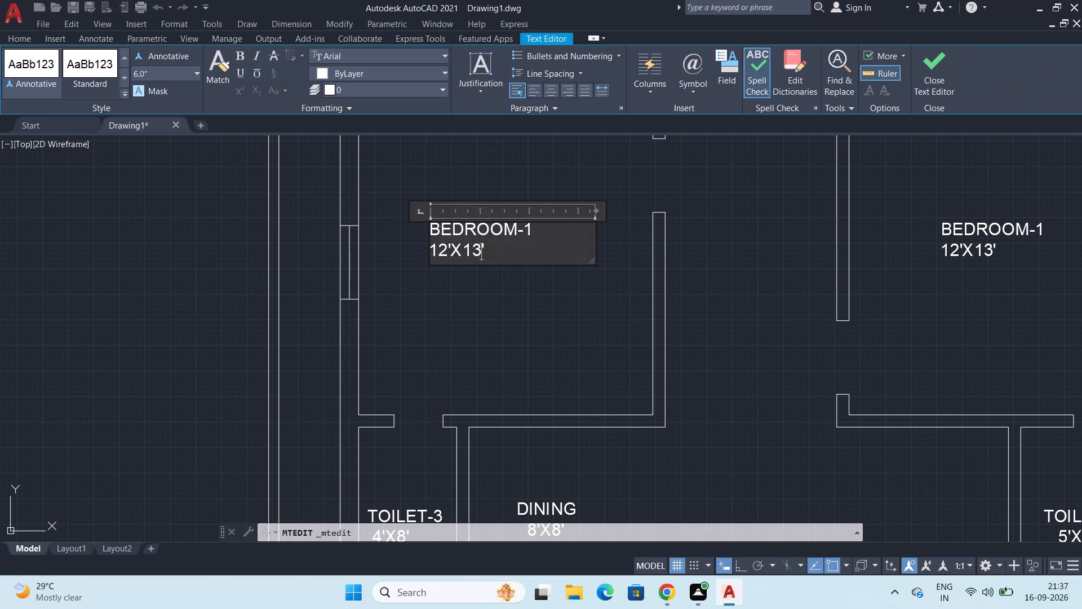
{"action": "left_click_drag", "start_coordinate": [491, 249], "coordinate": [429, 230]}
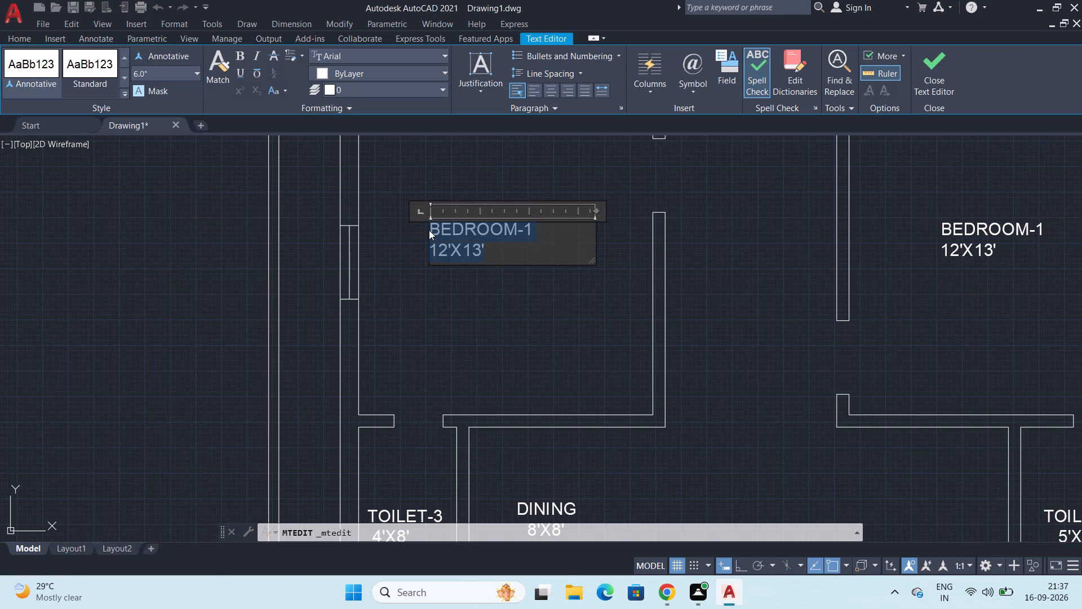
{"action": "key", "text": "g"}
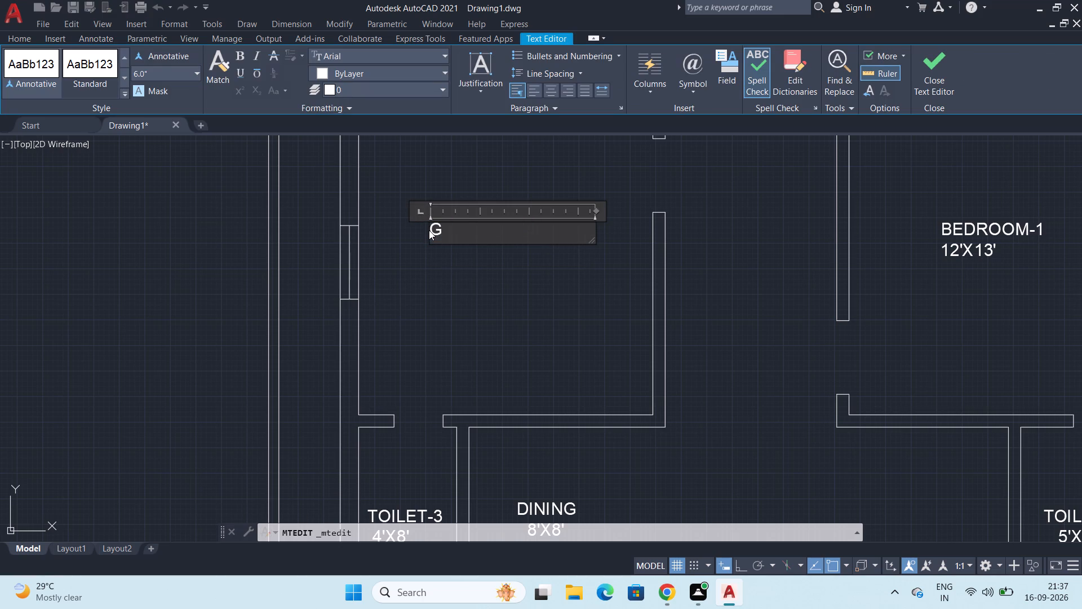
{"action": "type", "text": "UES"}
{"action": "key", "text": "t"}
{"action": "key", "text": "space"}
{"action": "type", "text": "ROOM"}
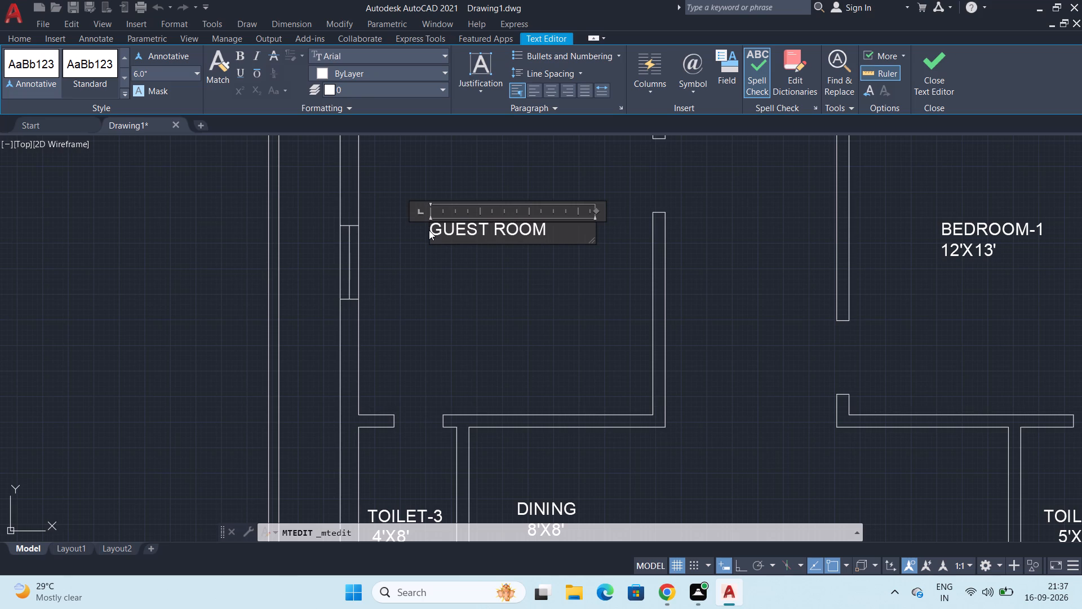
{"action": "key", "text": "minus"}
{"action": "key", "text": "1"}
Add a second line reading 12'X12' to the GUEST ROOM-1 label, indented eight spaces to centre it under the name.
{"action": "key", "text": "Return"}
{"action": "type", "text": "12"}
{"action": "key", "text": "apostrophe"}
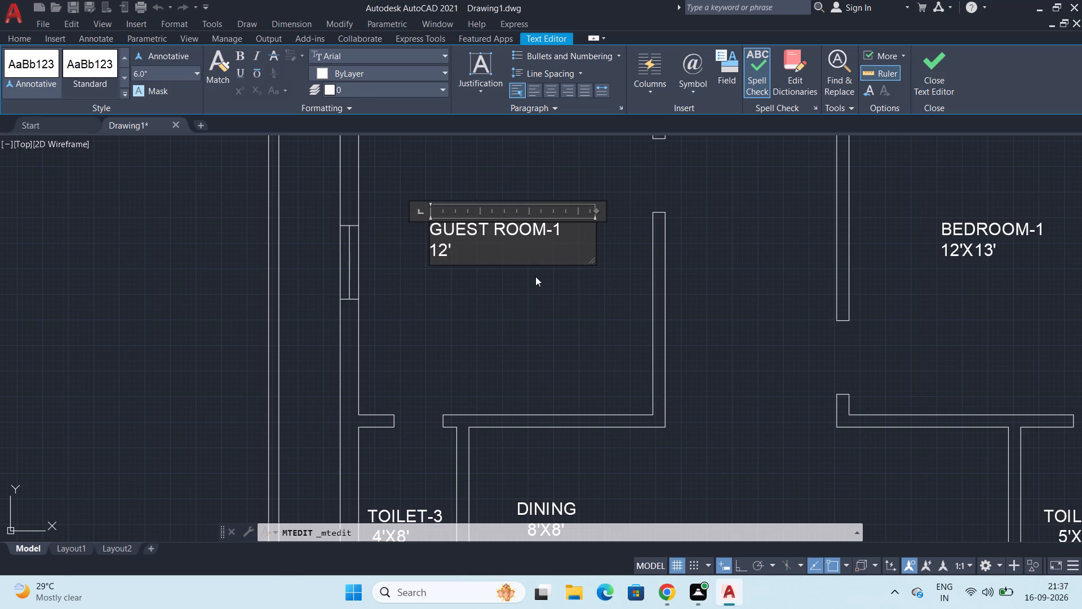
{"action": "key", "text": "BackSpace"}
{"action": "key", "text": "BackSpace"}
{"action": "key", "text": "BackSpace"}
{"action": "key", "text": "space"}
{"action": "key", "text": "space"}
{"action": "key", "text": "space"}
{"action": "key", "text": "space"}
{"action": "key", "text": "space"}
{"action": "key", "text": "space"}
{"action": "key", "text": "space"}
{"action": "key", "text": "space"}
{"action": "type", "text": "12"}
{"action": "key", "text": "apostrophe"}
{"action": "key", "text": "x"}
{"action": "type", "text": "12'"}
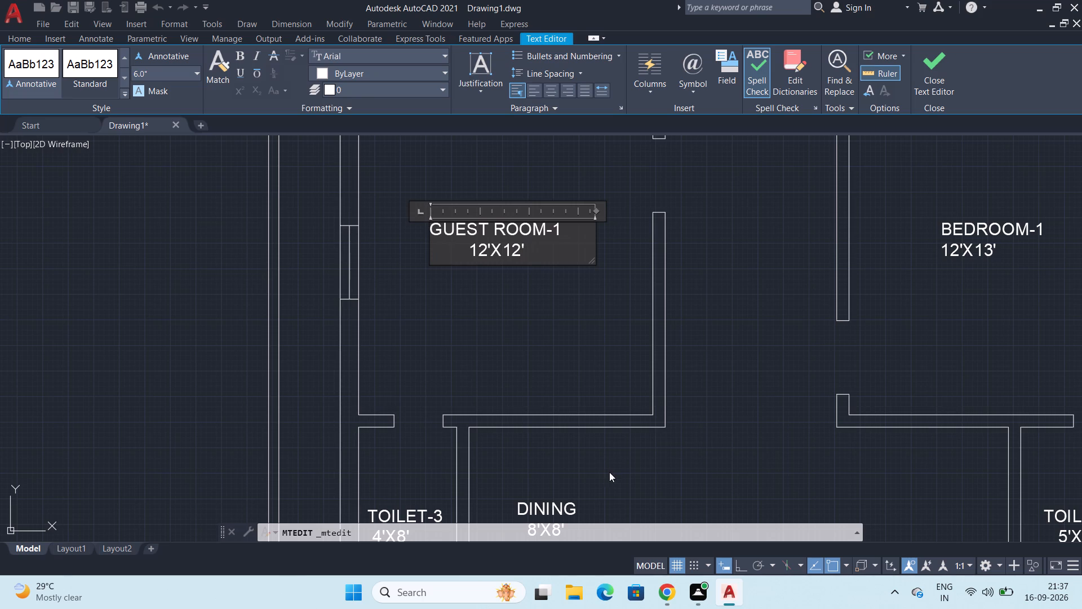
{"action": "left_click", "coordinate": [540, 343]}
{"action": "scroll", "coordinate": [543, 343], "scroll_direction": "down", "scroll_amount": 1}
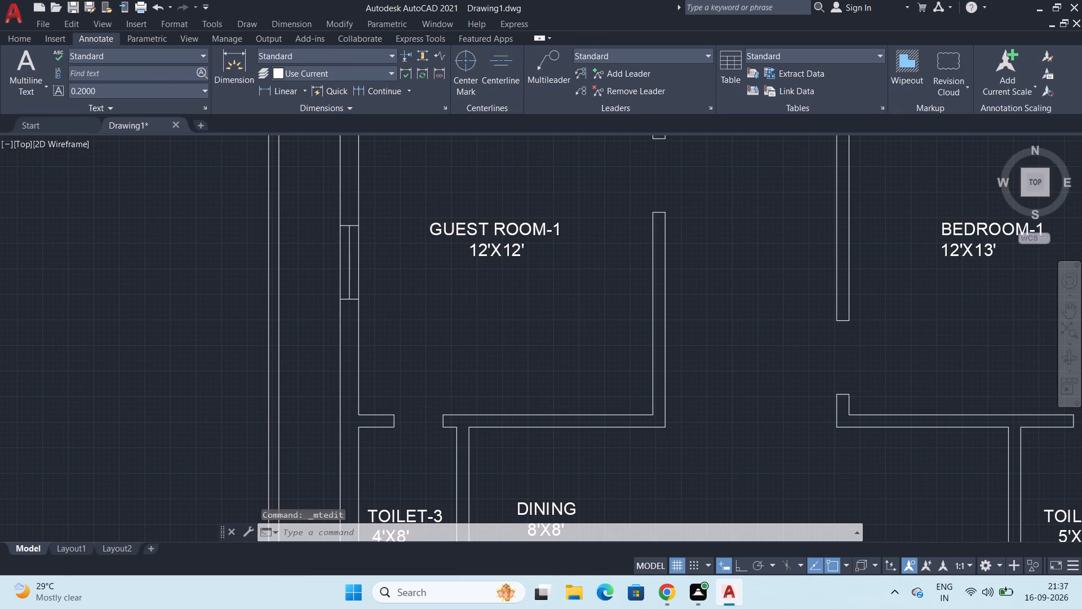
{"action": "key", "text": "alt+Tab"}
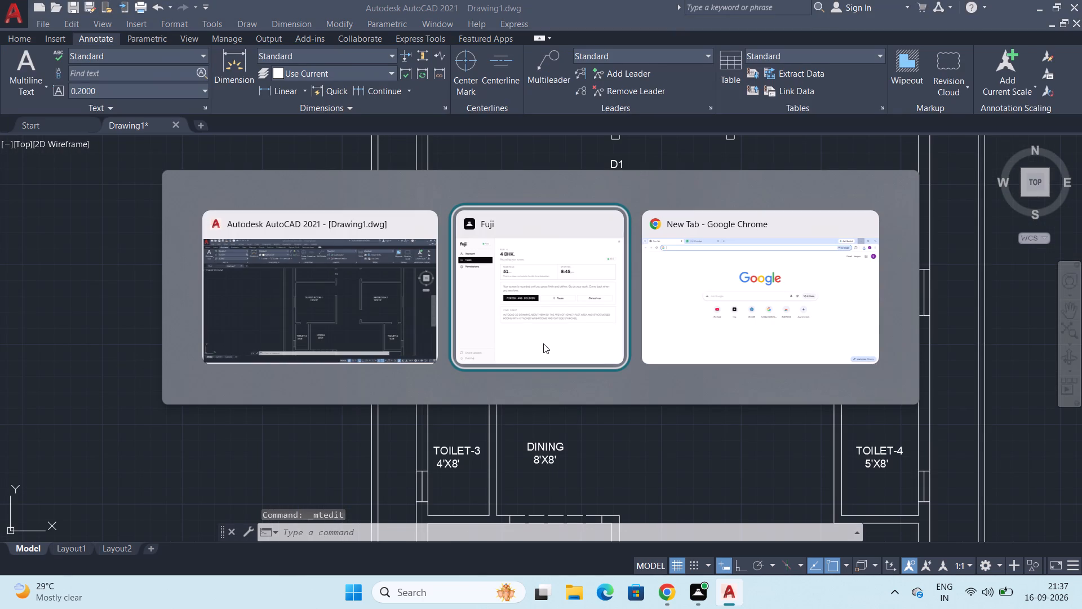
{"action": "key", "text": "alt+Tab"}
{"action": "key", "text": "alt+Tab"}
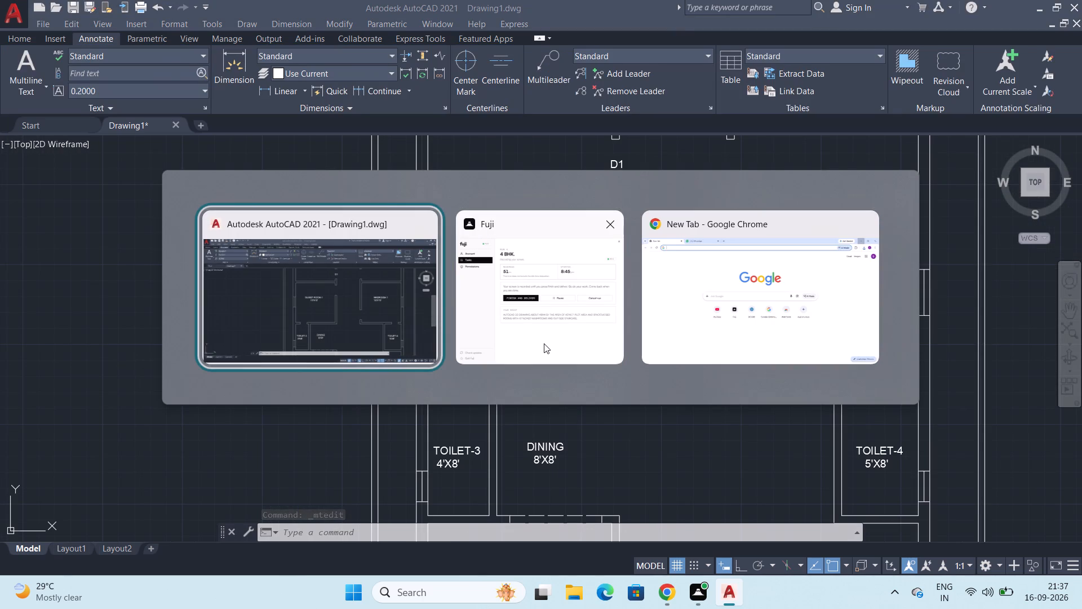
Delete the BEDROOM-1 label from the room above TOILET-4.
{"action": "middle_click_drag", "start_coordinate": [546, 343], "coordinate": [407, 350]}
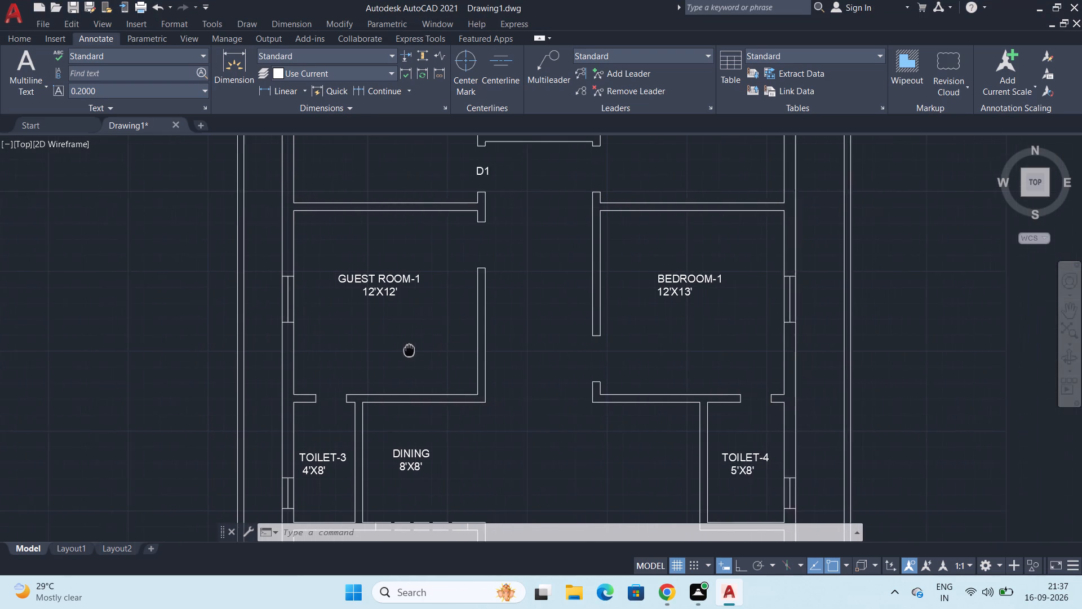
{"action": "middle_click_drag", "start_coordinate": [407, 350], "coordinate": [359, 350]}
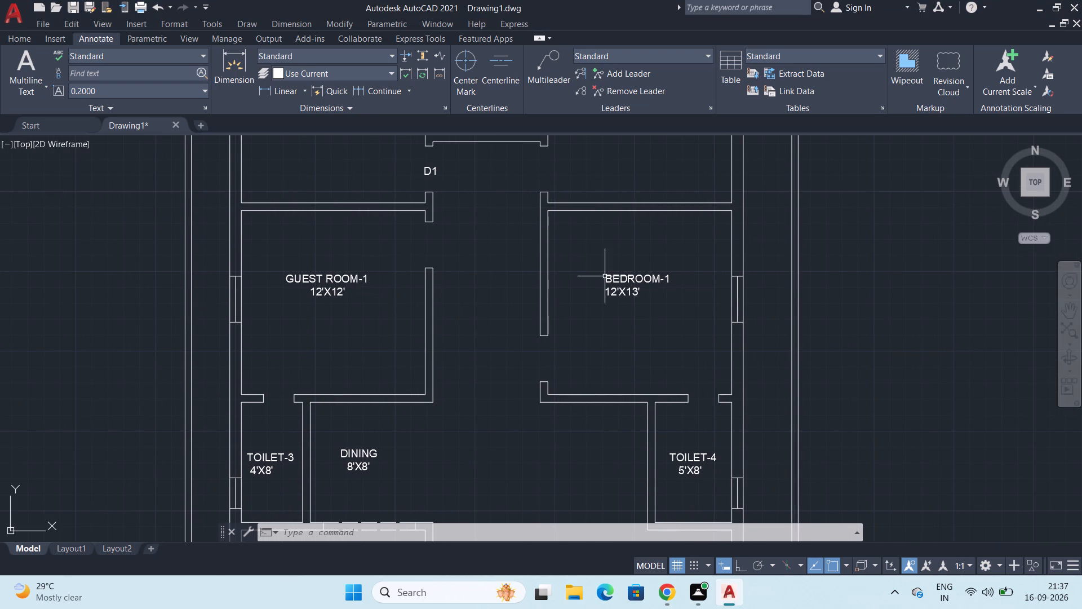
{"action": "left_click", "coordinate": [621, 279]}
{"action": "key", "text": "Delete"}
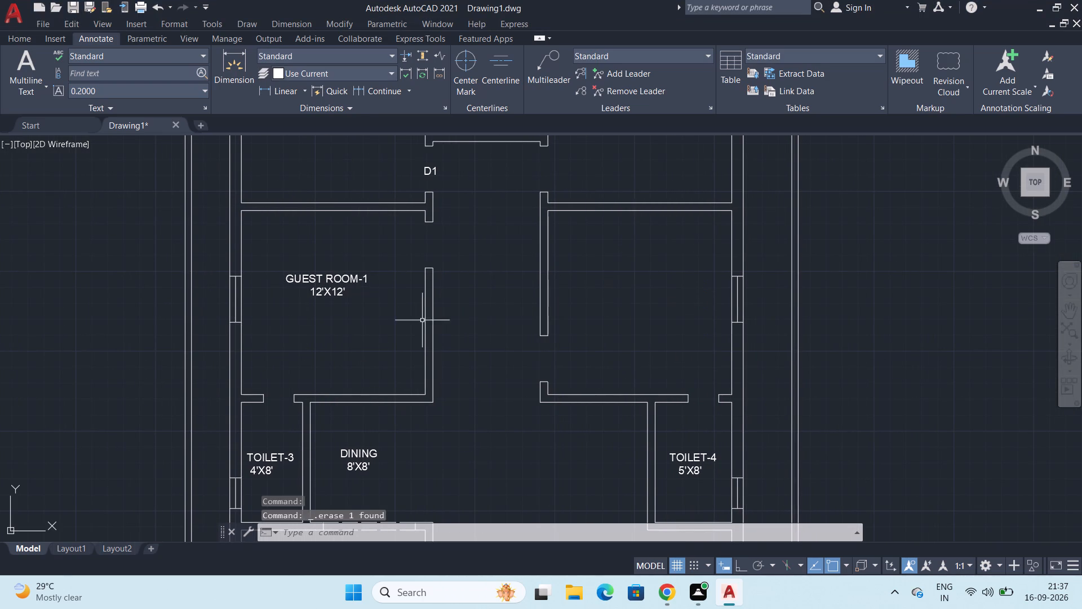
Reduce the indent of the 12'X12' line in the GUEST ROOM-1 label by one space to centre it under the name.
{"action": "double_click", "coordinate": [327, 294]}
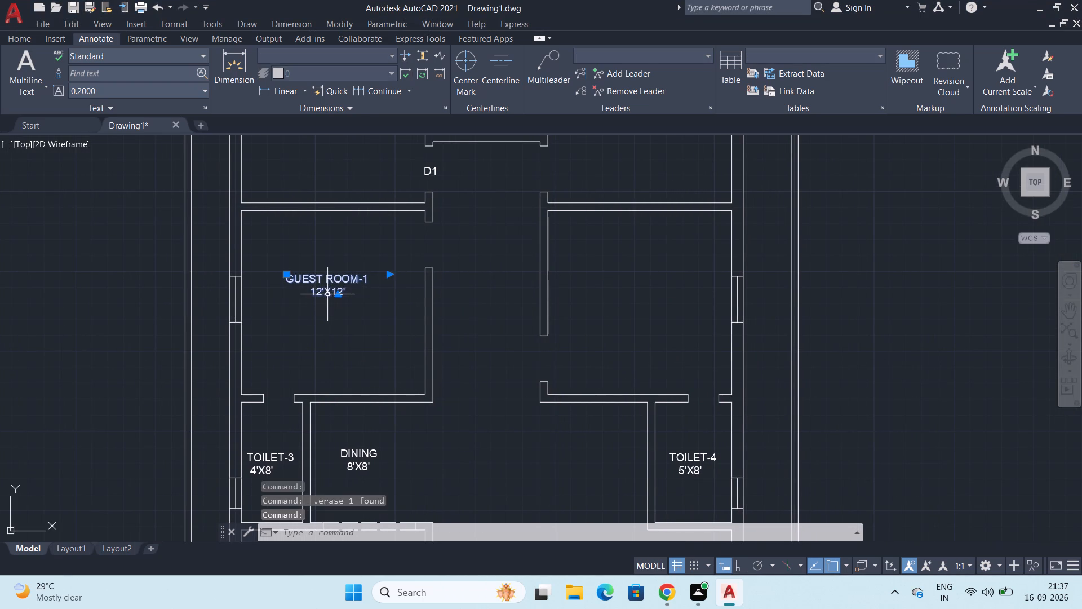
{"action": "left_click", "coordinate": [311, 291]}
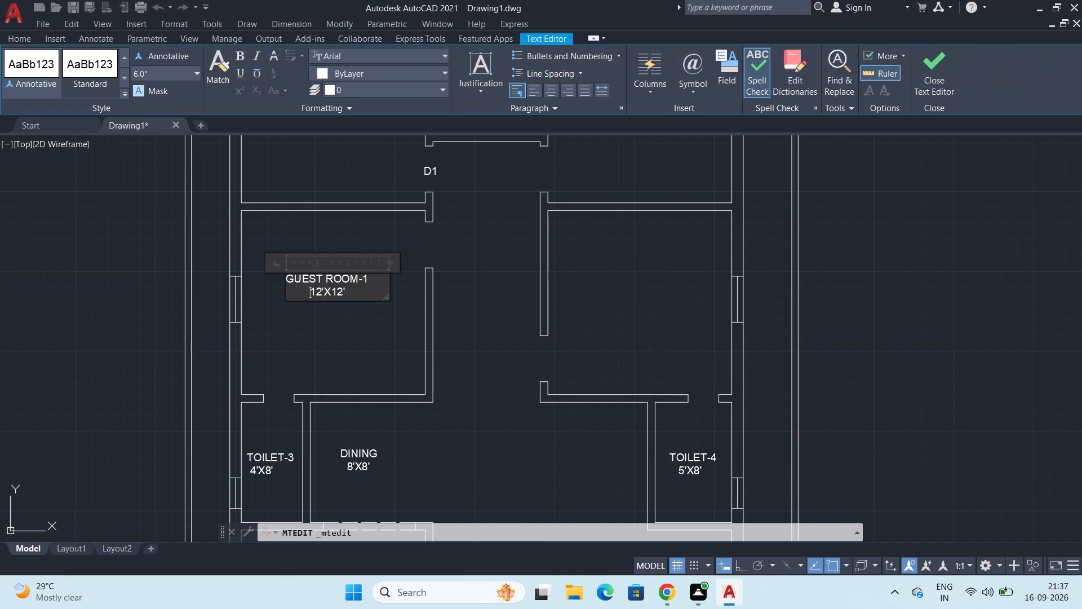
{"action": "key", "text": "BackSpace"}
{"action": "key", "text": "BackSpace"}
{"action": "key", "text": "space"}
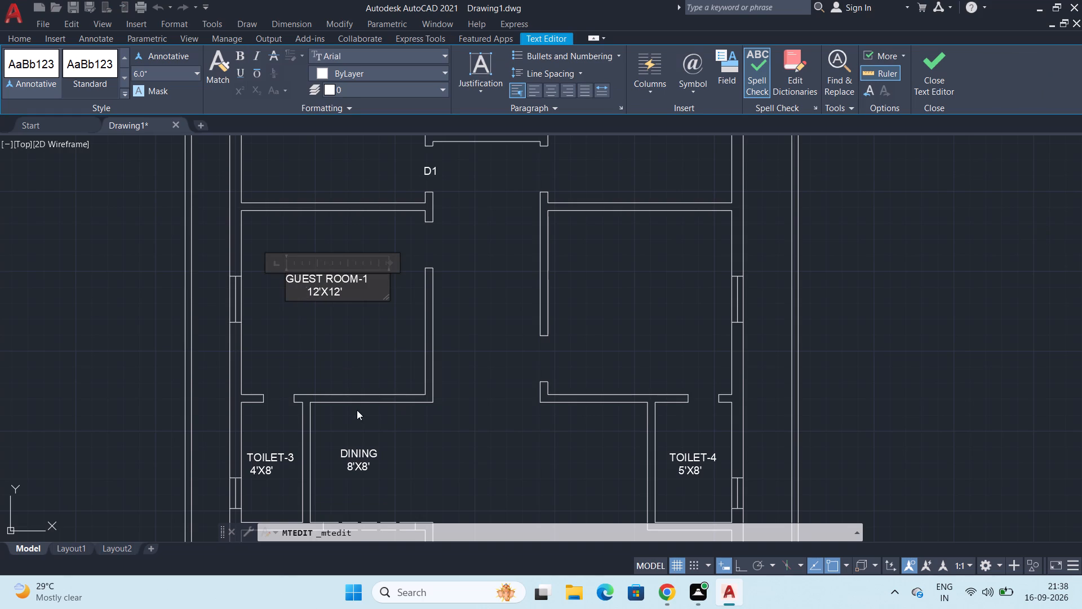
{"action": "left_click", "coordinate": [348, 352]}
Copy the GUEST ROOM-1 label horizontally into the middle of the empty room above TOILET-4.
{"action": "left_click", "coordinate": [338, 279]}
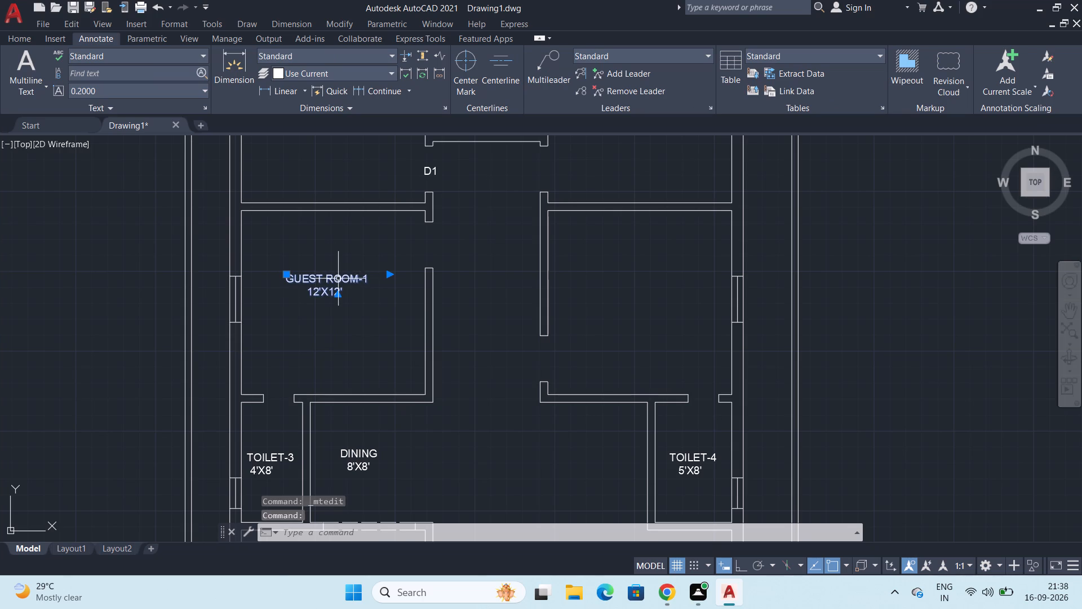
{"action": "type", "text": "CO"}
{"action": "key", "text": "Return"}
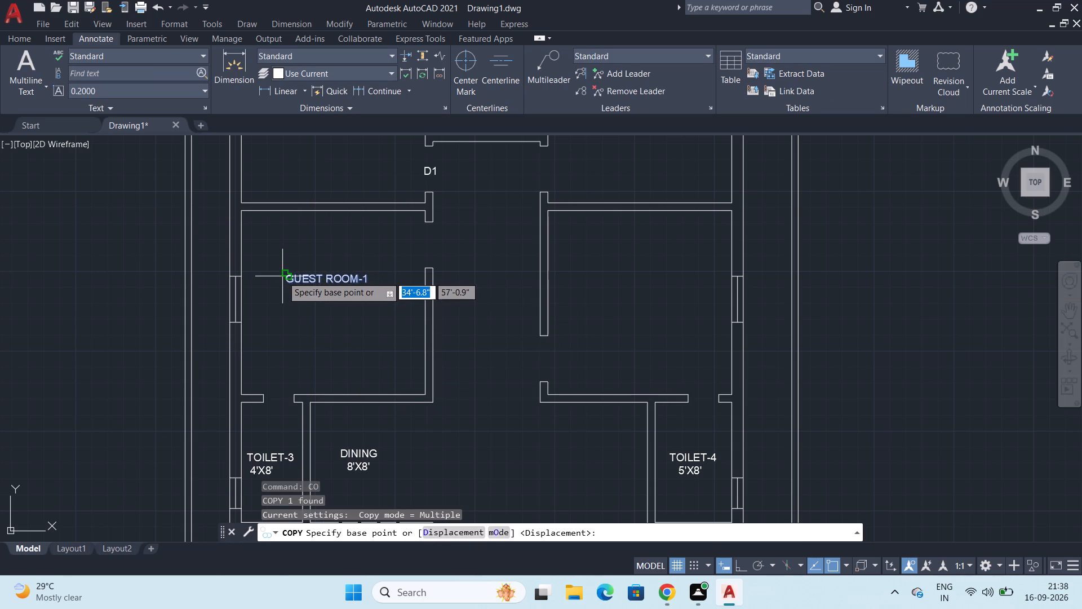
{"action": "left_click", "coordinate": [287, 273]}
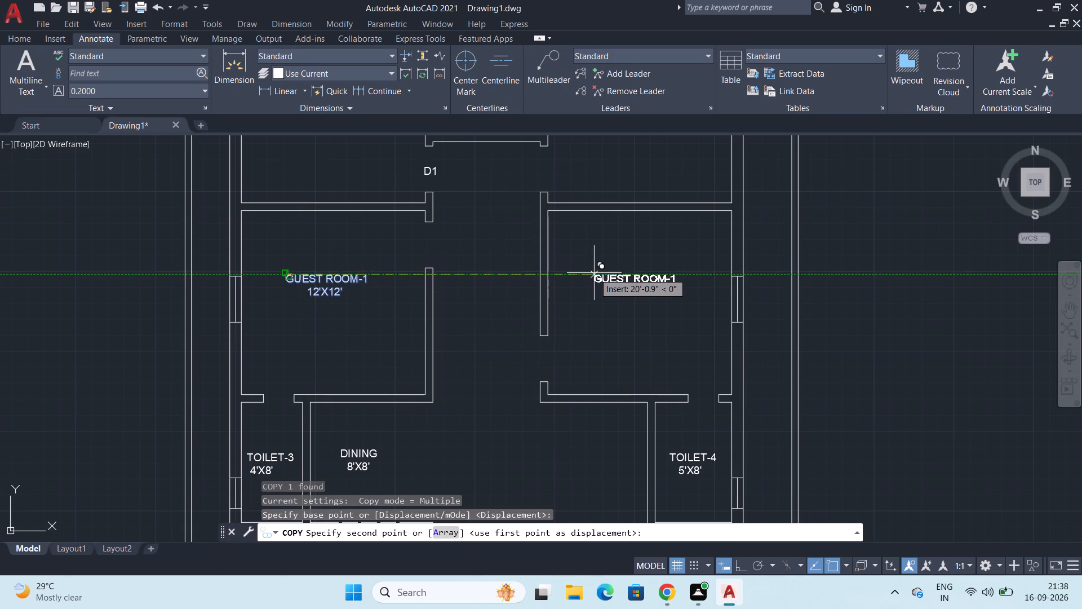
{"action": "left_click", "coordinate": [601, 273]}
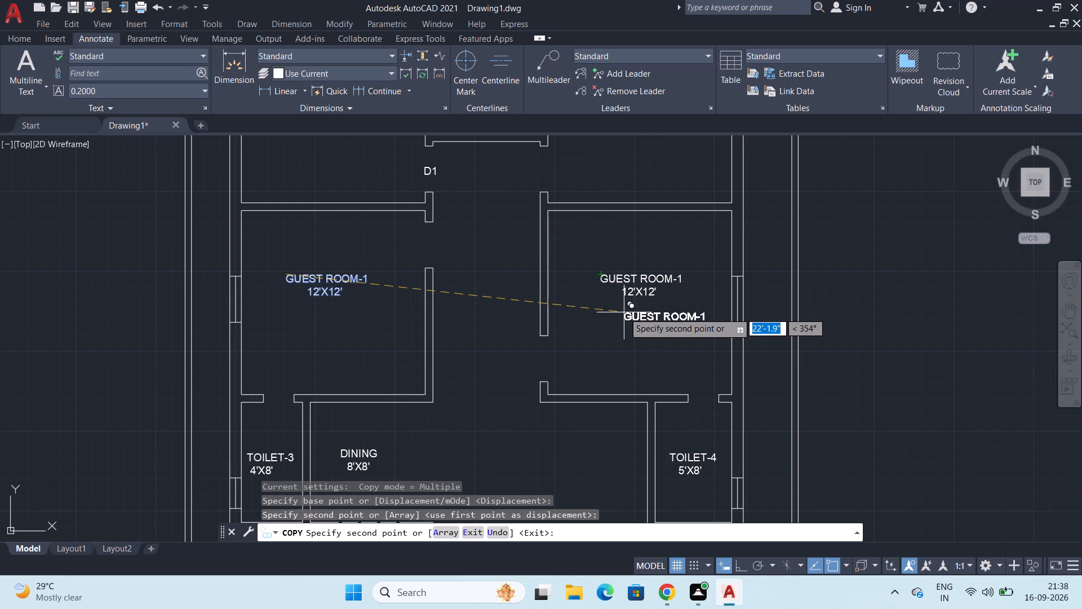
{"action": "key", "text": "Escape"}
Change the name in the copied label above TOILET-4 to GUEST ROOM-2.
{"action": "scroll", "coordinate": [665, 281], "scroll_direction": "up", "scroll_amount": 1}
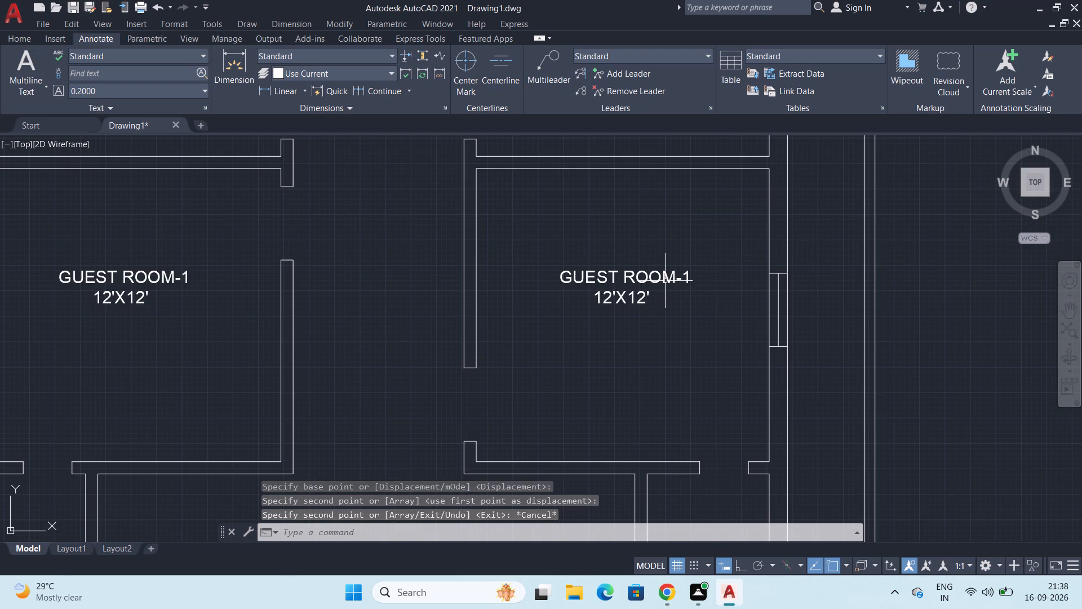
{"action": "triple_click", "coordinate": [665, 280]}
{"action": "left_click", "coordinate": [690, 277]}
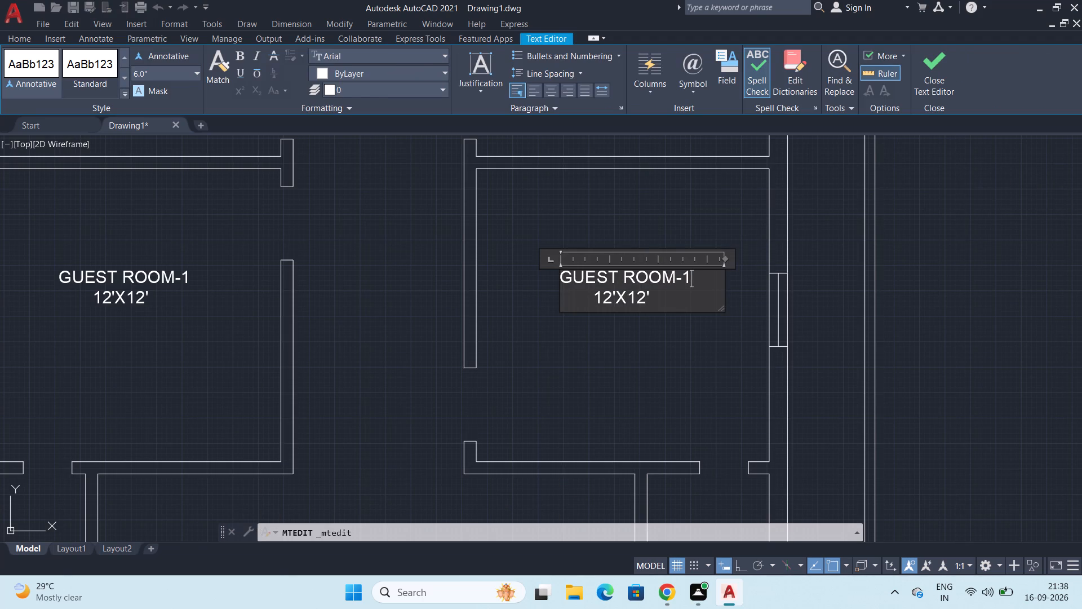
{"action": "key", "text": "BackSpace"}
{"action": "key", "text": "2"}
{"action": "left_click", "coordinate": [372, 394]}
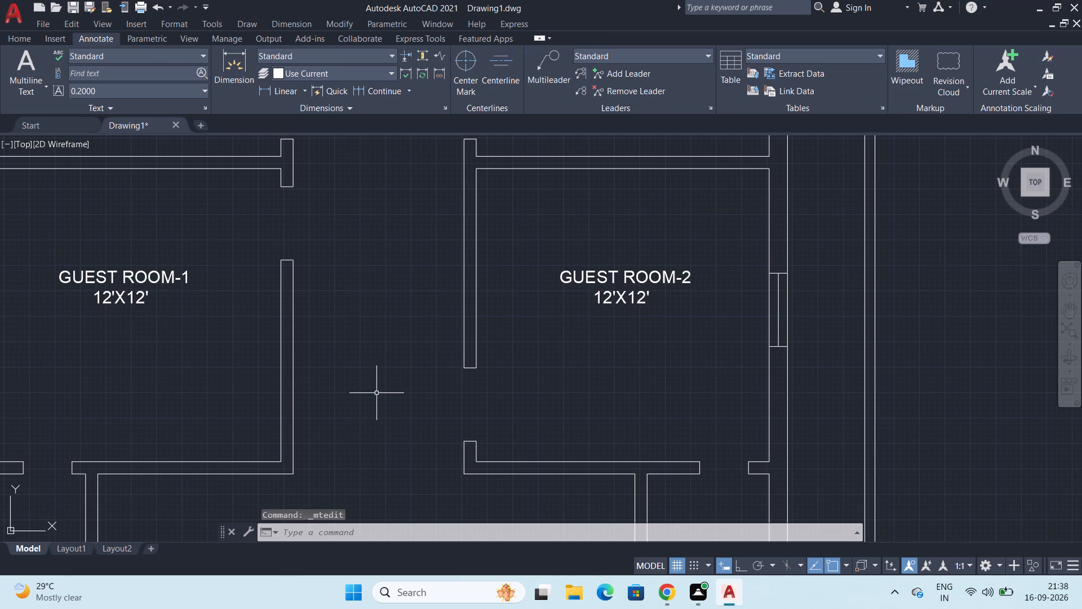
Replace the whole BEDROOM-1 label in the room below TOILET-3 and DINING with the text KITCHEN.
{"action": "scroll", "coordinate": [376, 393], "scroll_direction": "down", "scroll_amount": 1}
{"action": "middle_click_drag", "start_coordinate": [377, 393], "coordinate": [473, 249]}
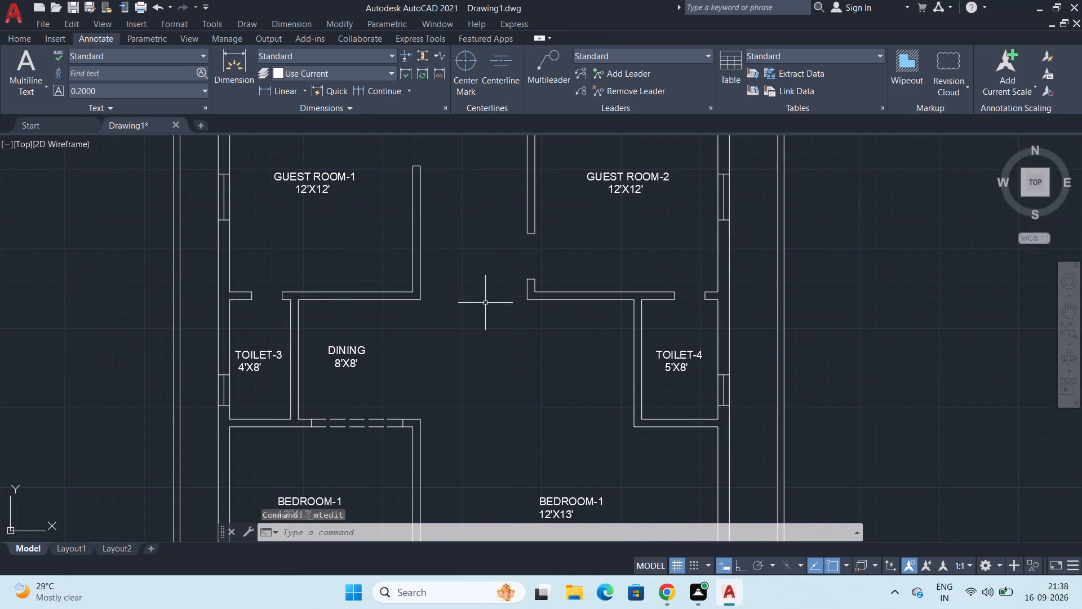
{"action": "middle_click_drag", "start_coordinate": [470, 421], "coordinate": [485, 284]}
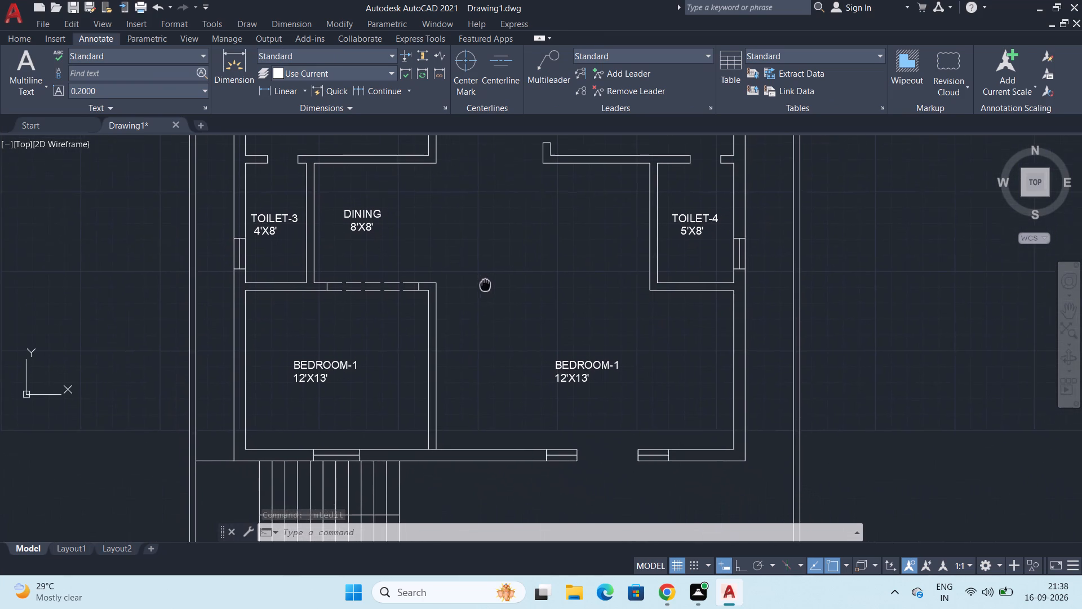
{"action": "middle_click_drag", "start_coordinate": [485, 284], "coordinate": [459, 283]}
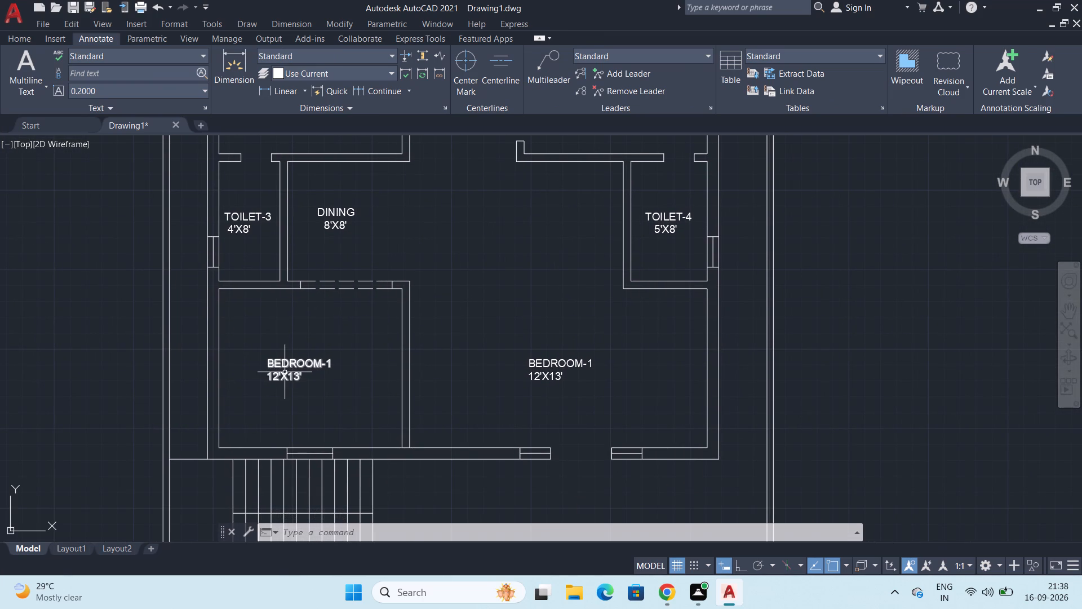
{"action": "scroll", "coordinate": [276, 392], "scroll_direction": "up", "scroll_amount": 2}
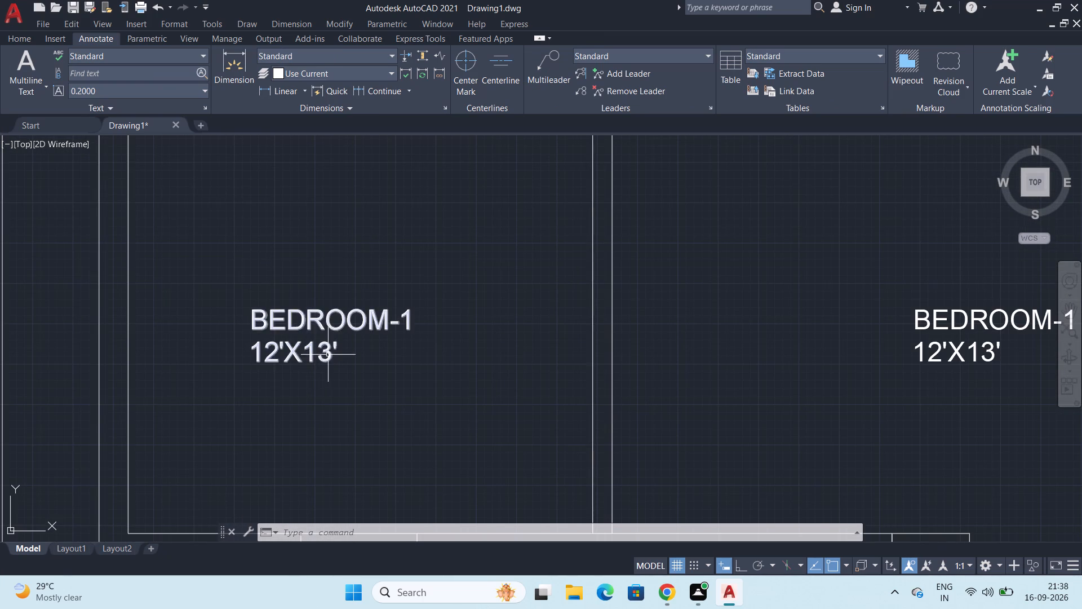
{"action": "double_click", "coordinate": [328, 355]}
{"action": "left_click_drag", "start_coordinate": [340, 351], "coordinate": [256, 339]}
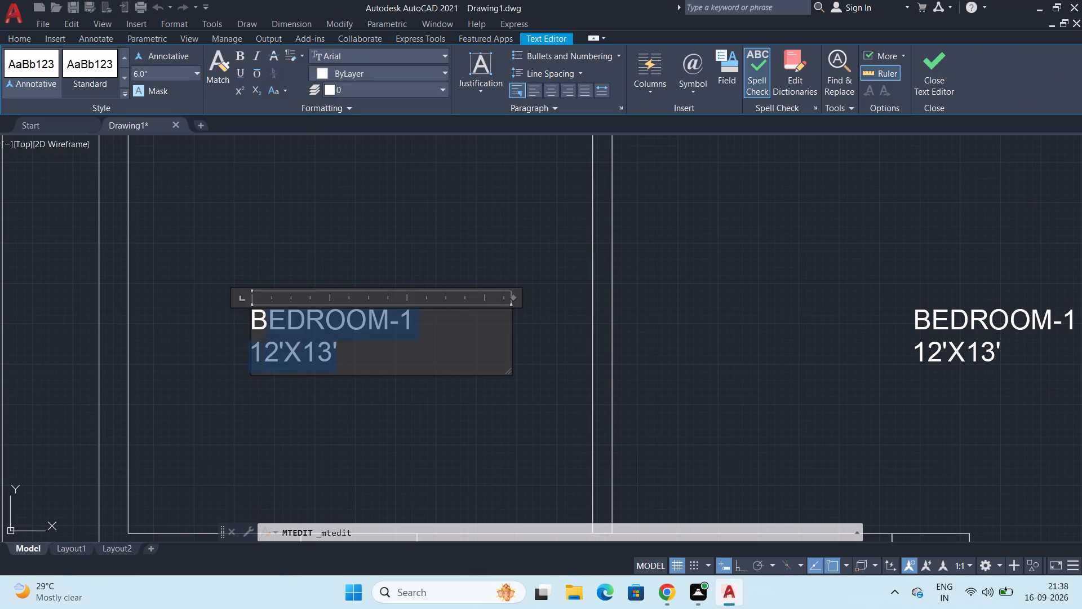
{"action": "left_click_drag", "start_coordinate": [256, 339], "coordinate": [247, 329]}
{"action": "type", "text": "KITCHEN"}
Add a second line reading 12'X10'5" to the KITCHEN label.
{"action": "key", "text": "Return"}
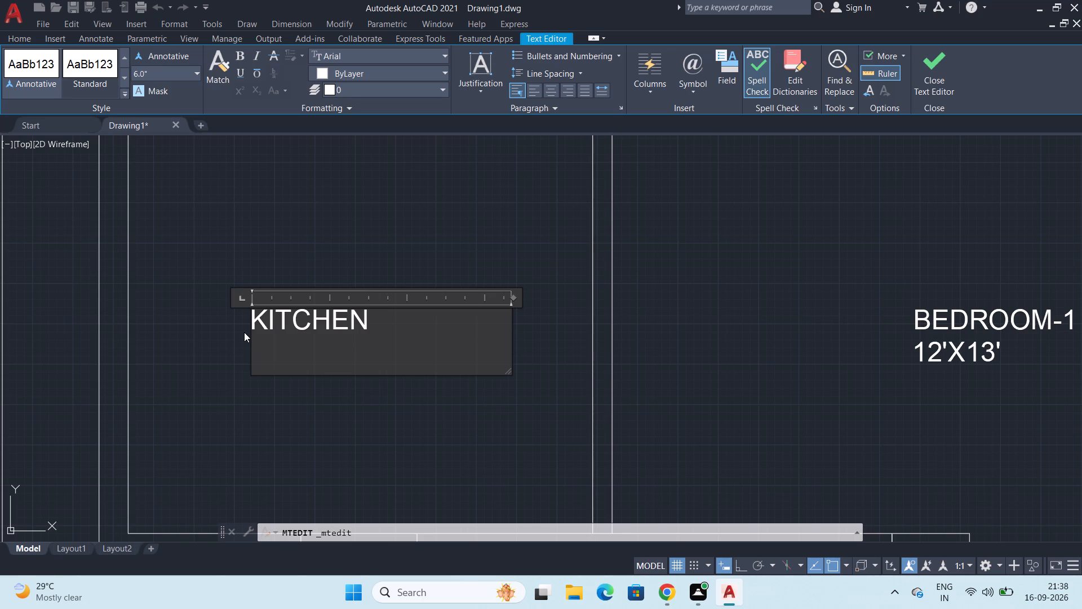
{"action": "type", "text": "12"}
{"action": "key", "text": "apostrophe"}
{"action": "key", "text": "x"}
{"action": "type", "text": "10"}
{"action": "type", "text": "'5"}
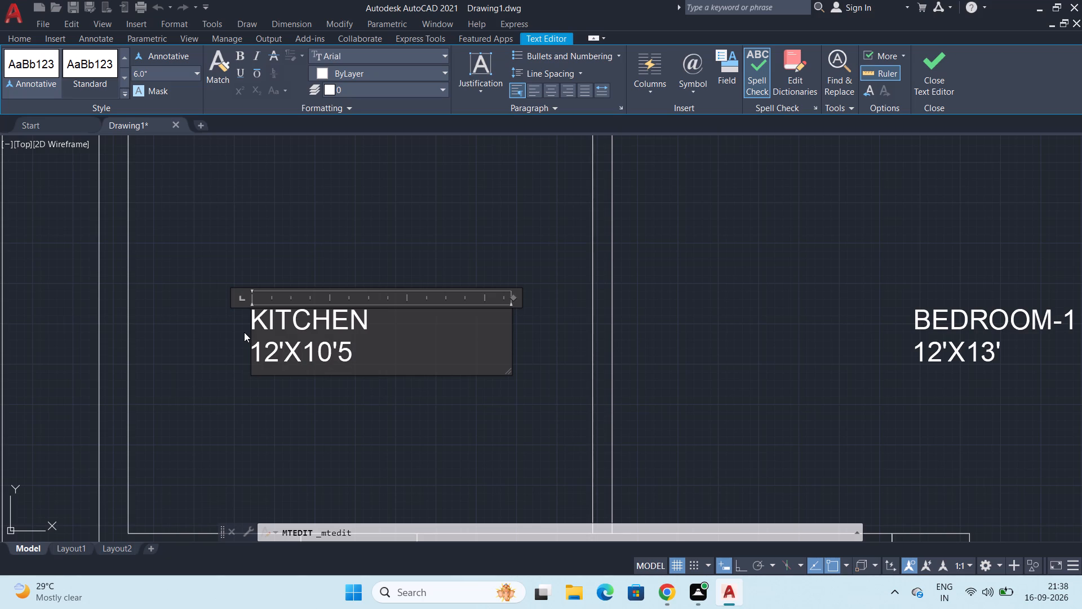
{"action": "key", "text": "shift+quotedbl"}
{"action": "left_click", "coordinate": [232, 367]}
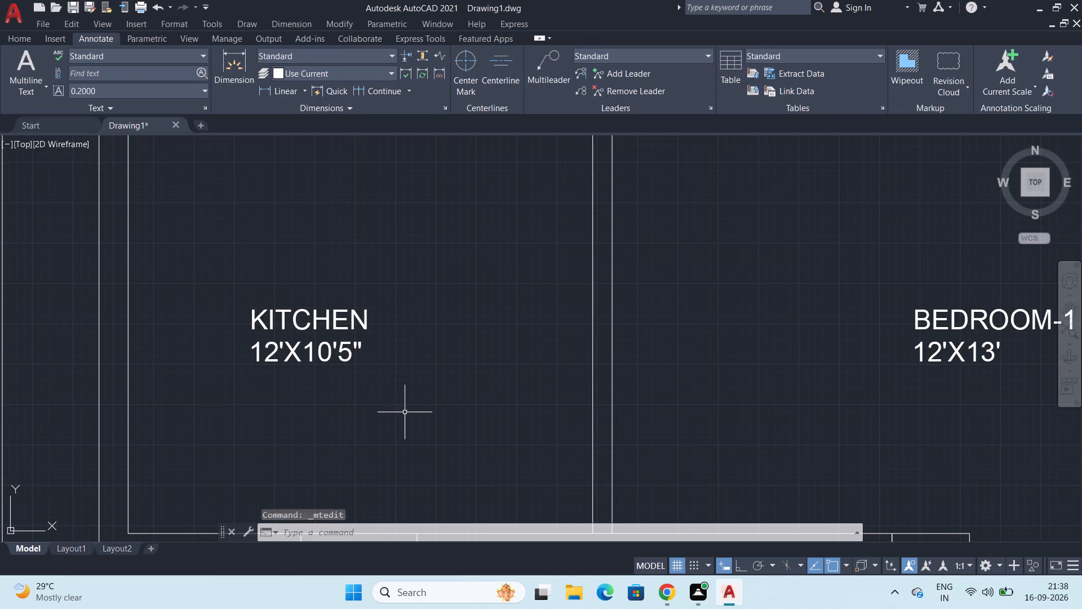
Replace the whole BEDROOM-1 label in the large room beside the kitchen with the text LIVING.
{"action": "scroll", "coordinate": [697, 413], "scroll_direction": "down", "scroll_amount": 1}
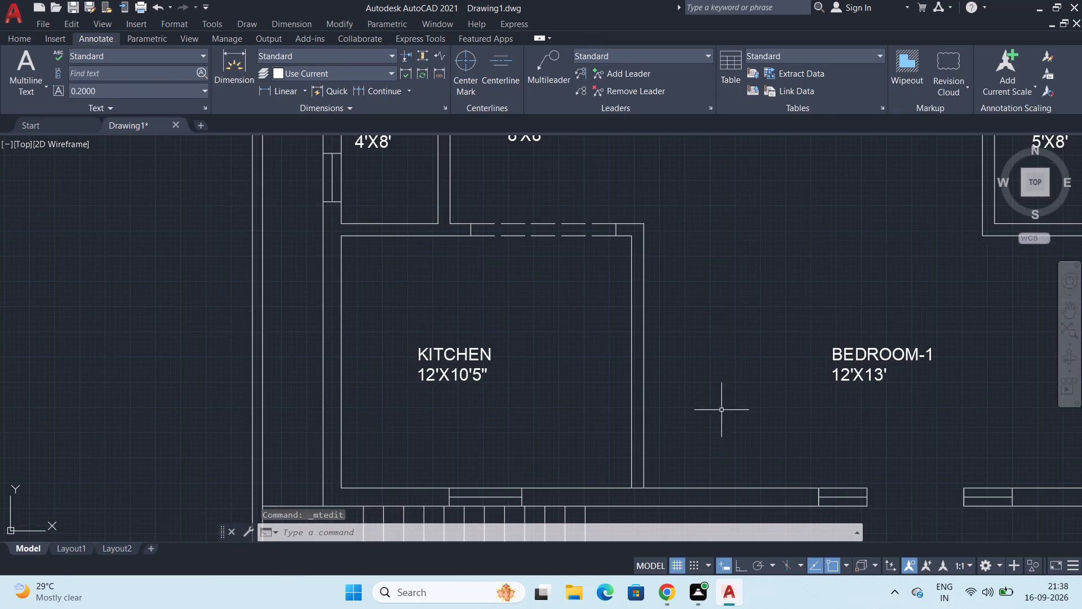
{"action": "middle_click_drag", "start_coordinate": [721, 410], "coordinate": [418, 374]}
{"action": "scroll", "coordinate": [485, 342], "scroll_direction": "up", "scroll_amount": 1}
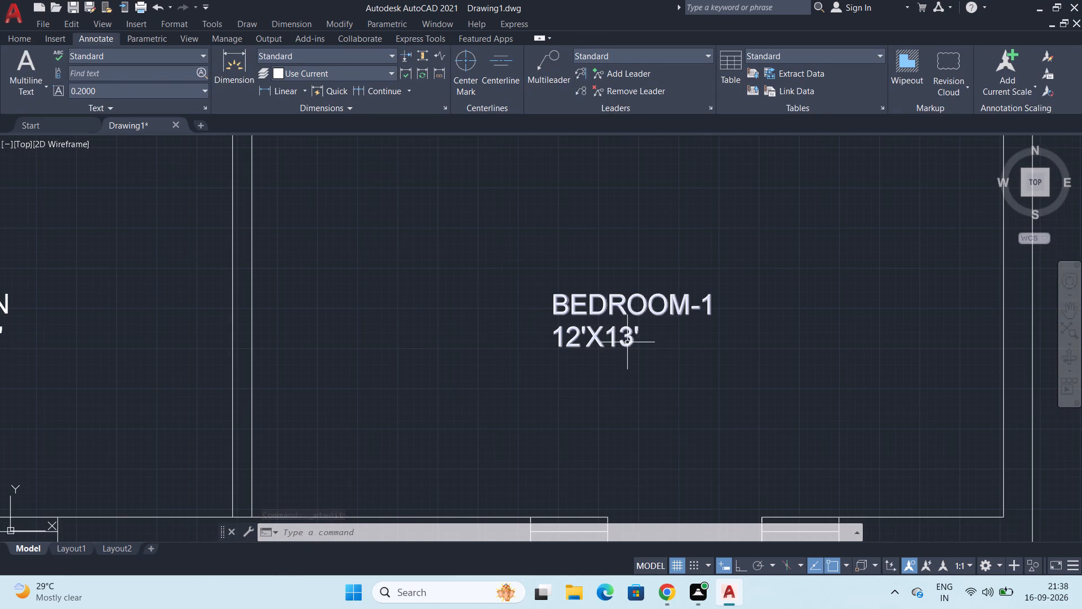
{"action": "double_click", "coordinate": [627, 341]}
{"action": "double_click", "coordinate": [613, 334]}
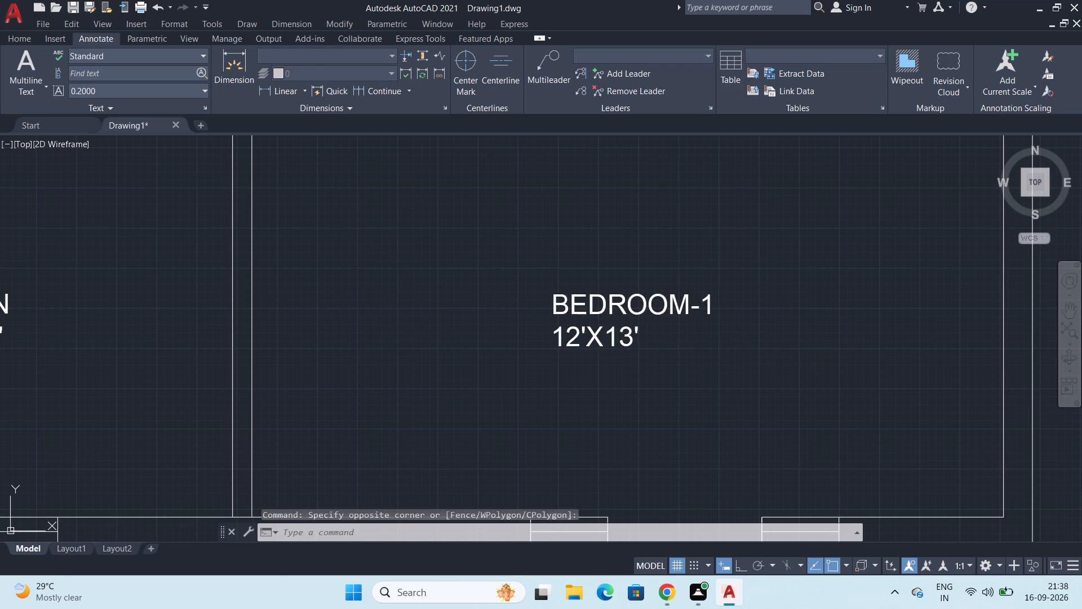
{"action": "left_click", "coordinate": [640, 336]}
{"action": "left_click_drag", "start_coordinate": [640, 336], "coordinate": [553, 308]}
{"action": "type", "text": "LIVING"}
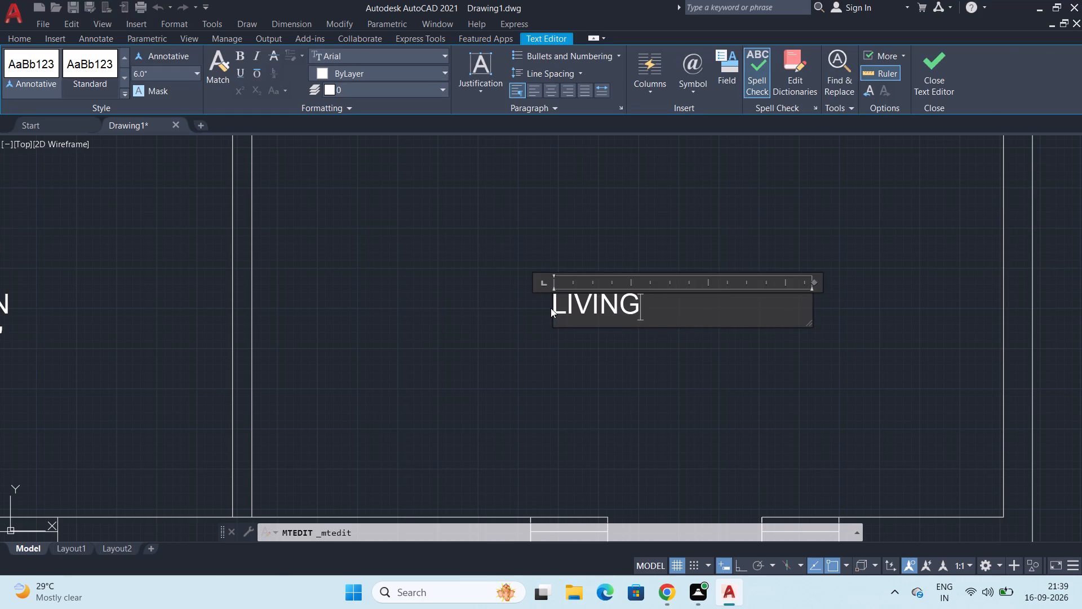
Add a second line reading 19'5"X10'5" to the LIVING label.
{"action": "key", "text": "Return"}
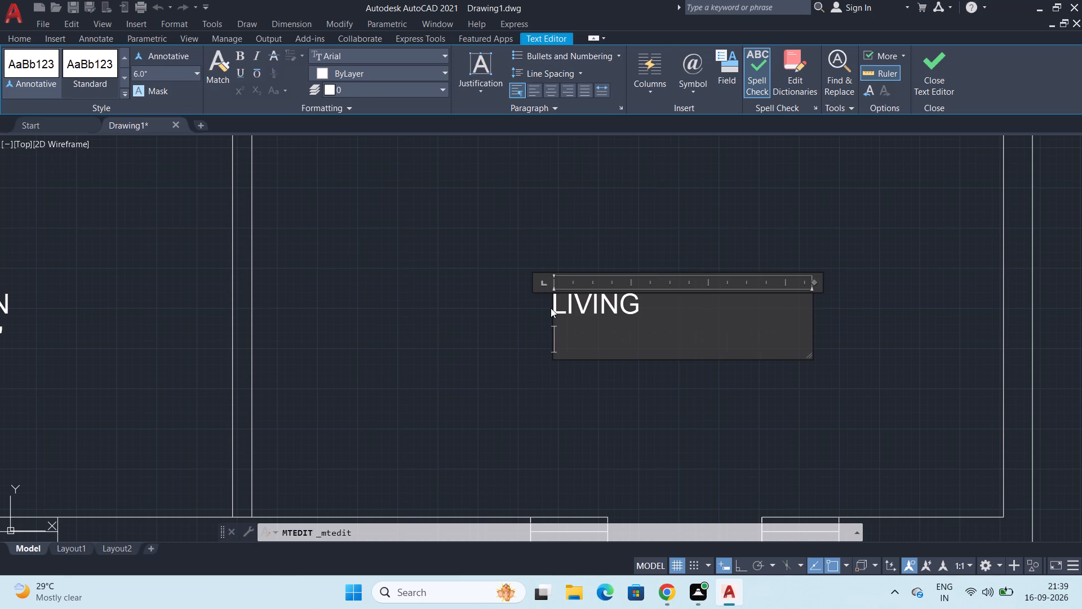
{"action": "type", "text": "19"}
{"action": "key", "text": "apostrophe"}
{"action": "type", "text": "5\""}
{"action": "key", "text": "x"}
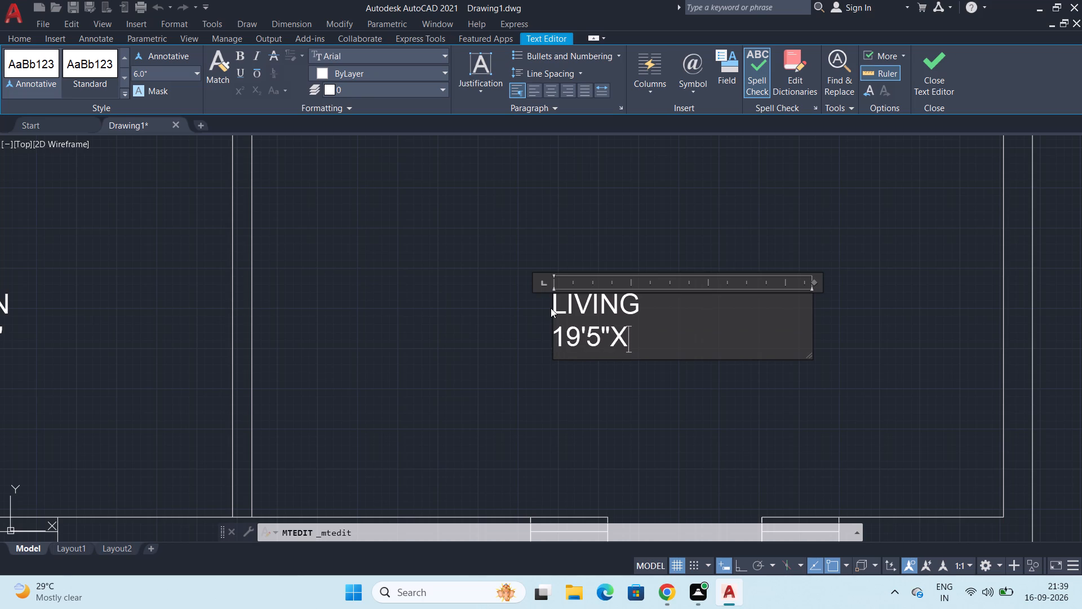
{"action": "type", "text": "10'"}
{"action": "type", "text": "5\""}
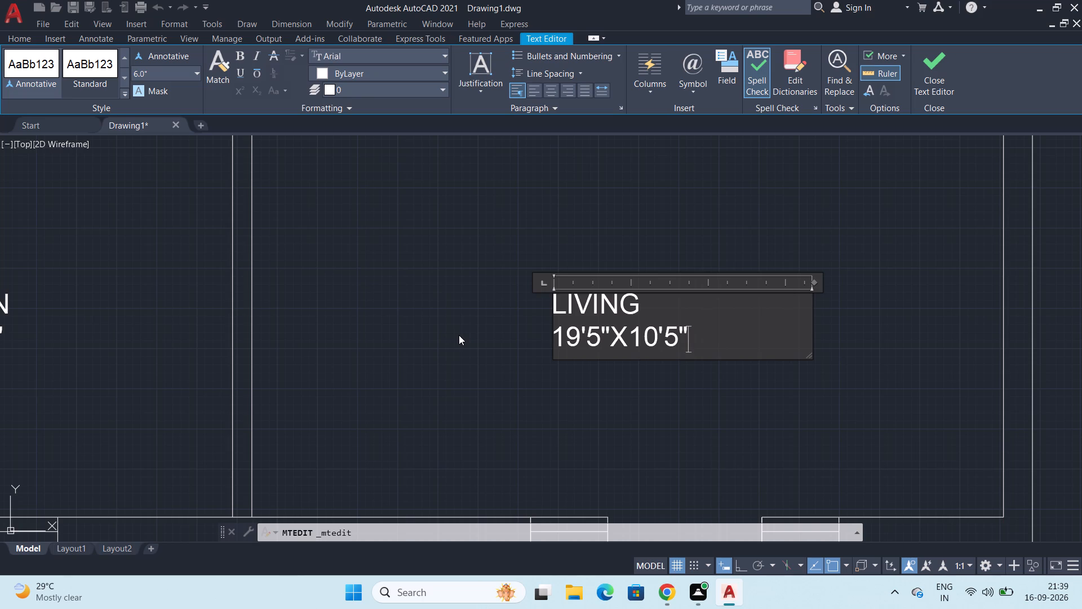
{"action": "left_click", "coordinate": [459, 335]}
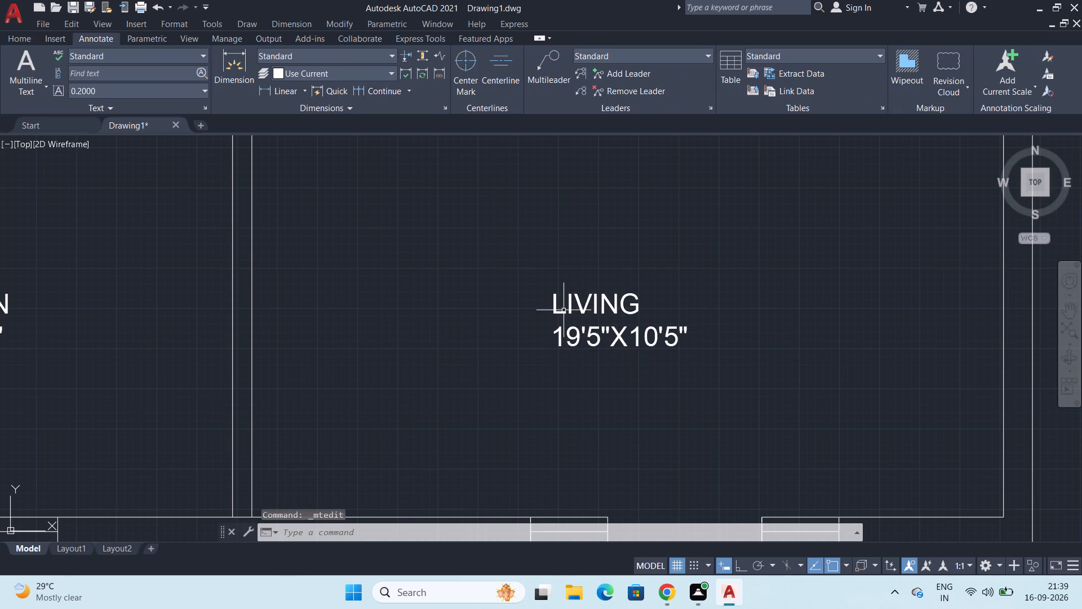
Centre the name LIVING over its size line by indenting it with two leading spaces.
{"action": "double_click", "coordinate": [563, 310]}
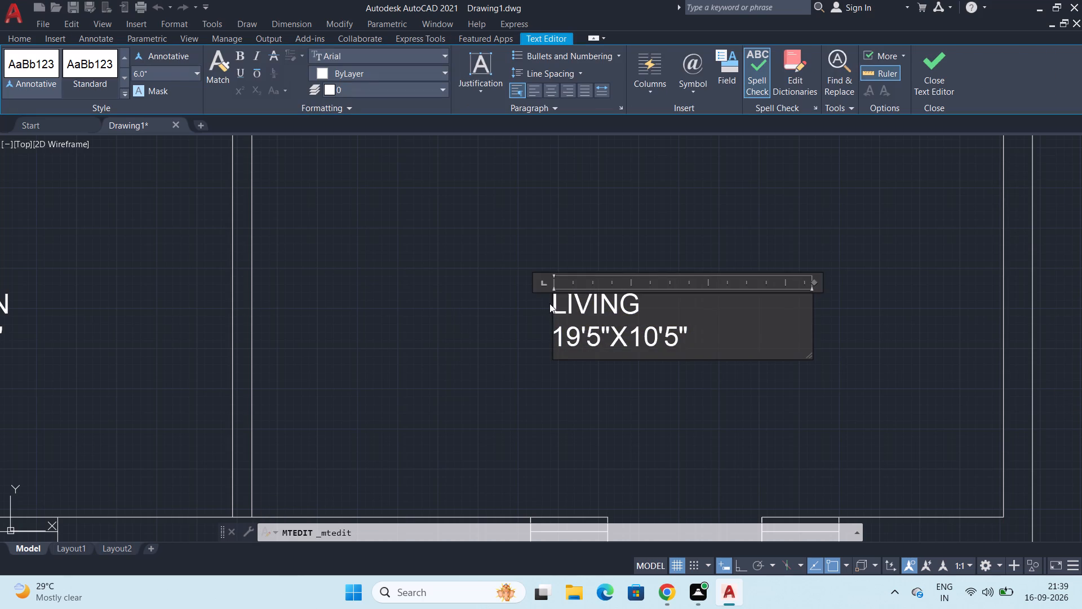
{"action": "key", "text": "Left"}
{"action": "key", "text": "space"}
{"action": "key", "text": "space"}
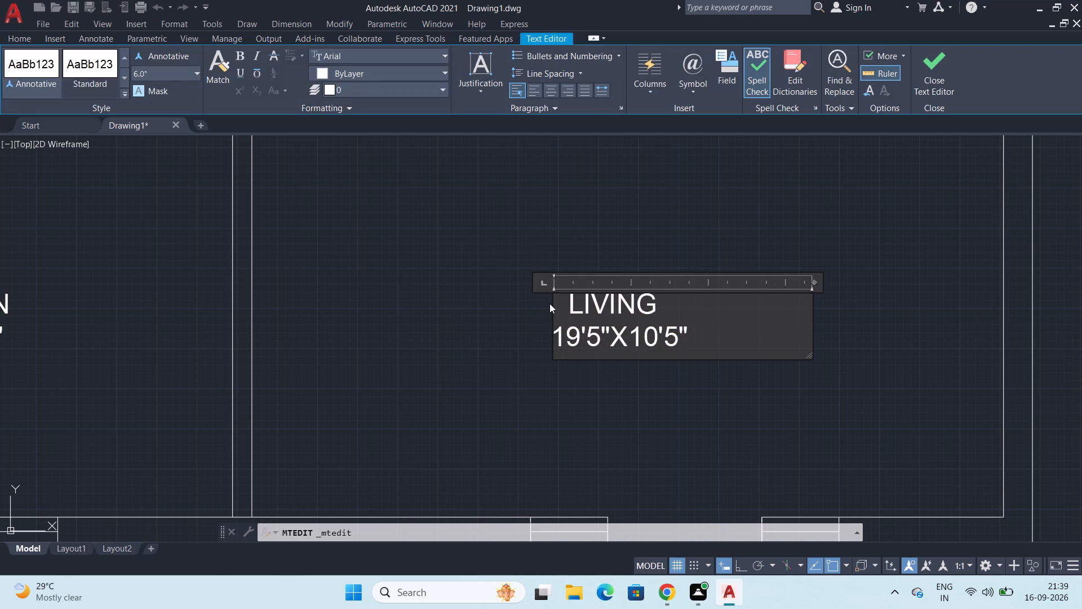
{"action": "key", "text": "space"}
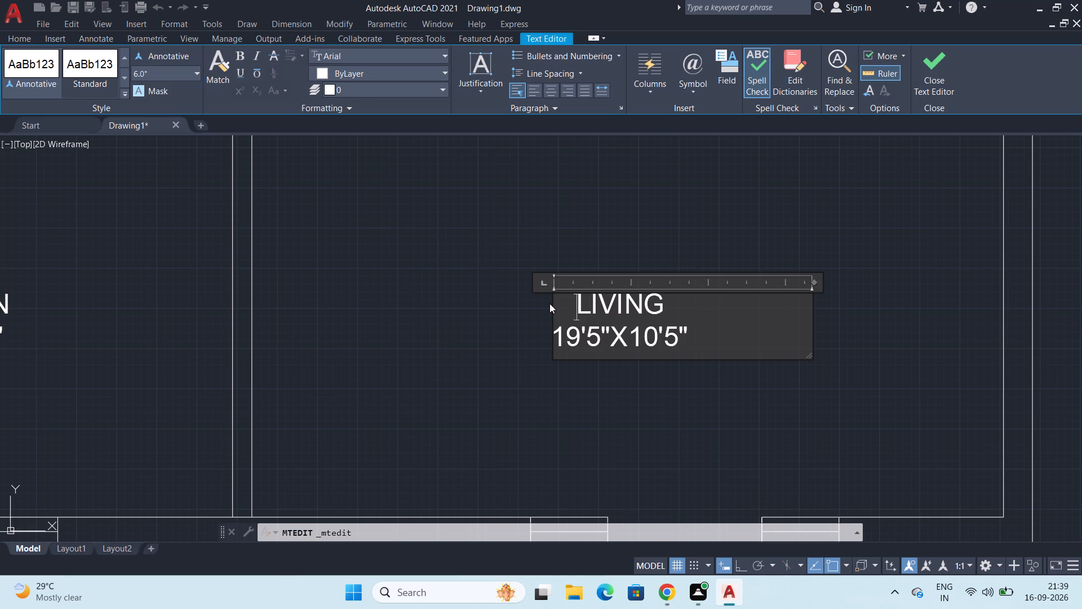
{"action": "key", "text": "BackSpace"}
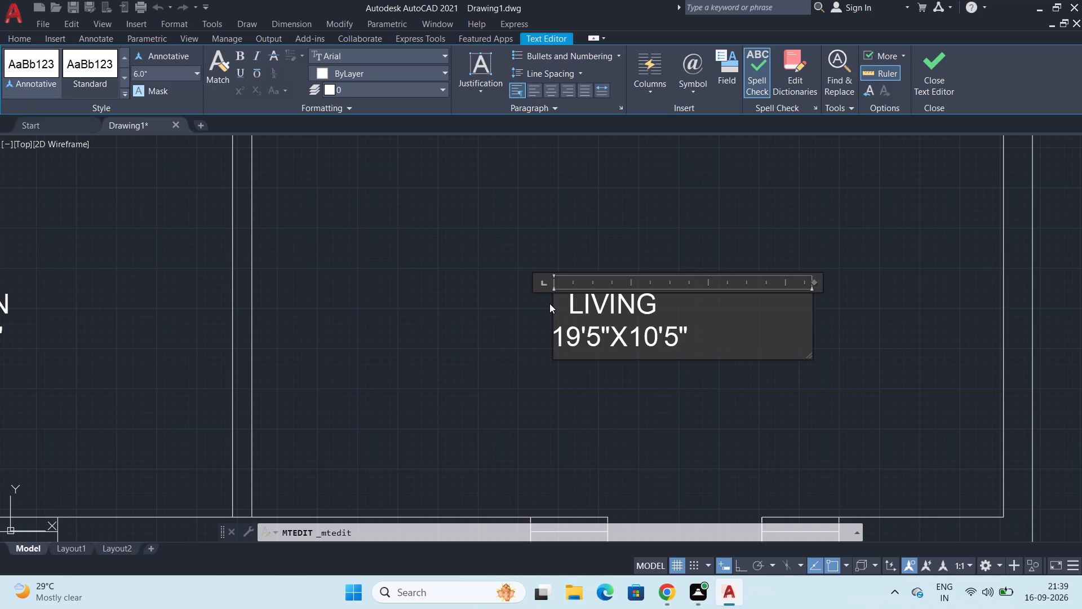
{"action": "left_click", "coordinate": [494, 332]}
Copy the D1 door label from the BEDROOM-1 doorway into the door openings of TOILET-1, TOILET-2 and BEDROOM-2.
{"action": "scroll", "coordinate": [633, 379], "scroll_direction": "down", "scroll_amount": 2}
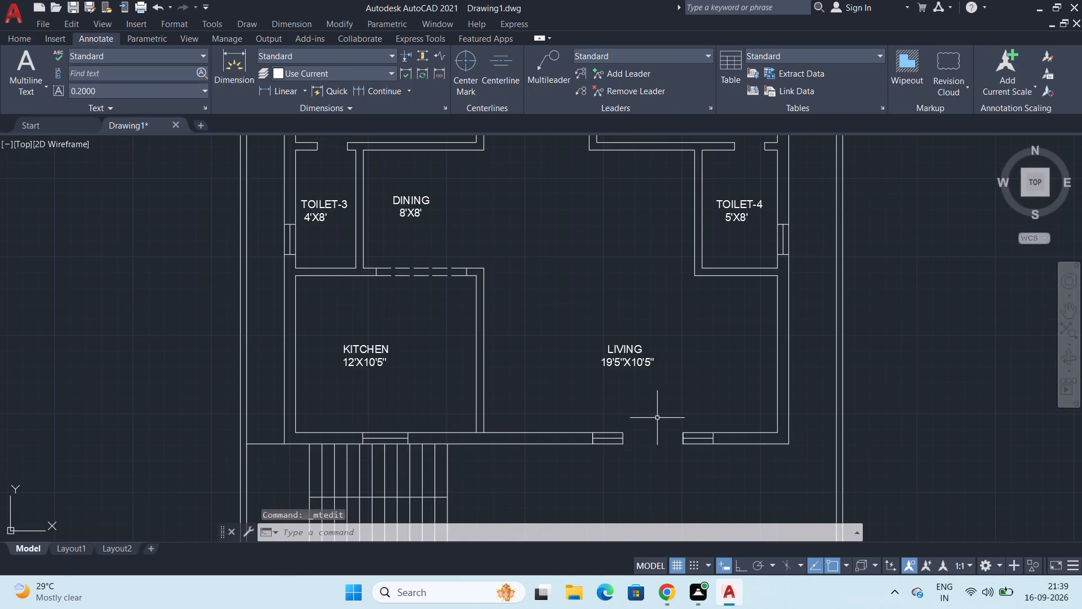
{"action": "middle_click_drag", "start_coordinate": [657, 418], "coordinate": [587, 382]}
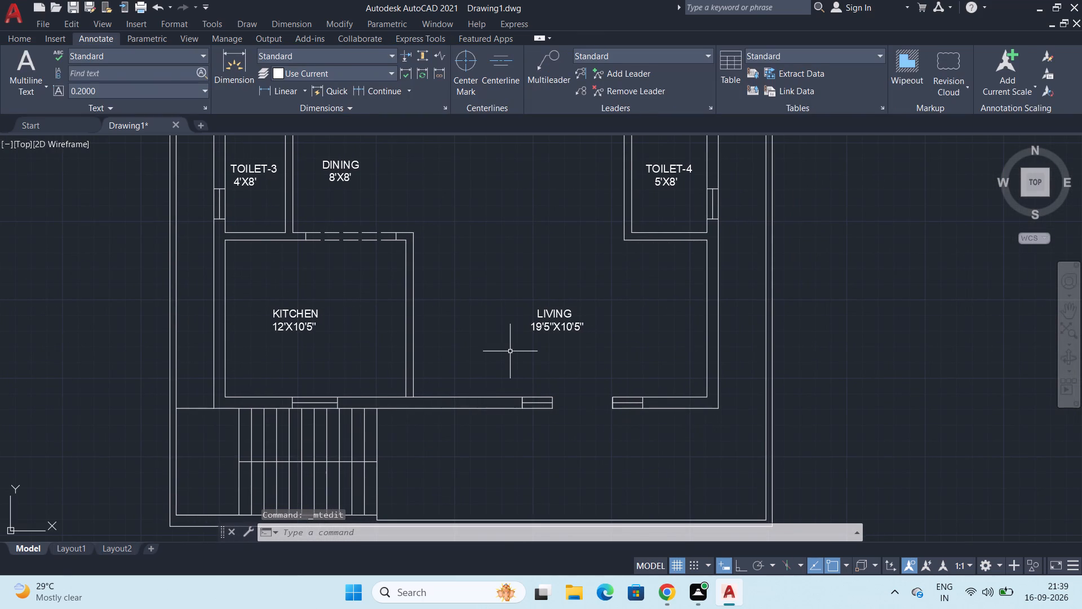
{"action": "middle_click_drag", "start_coordinate": [515, 313], "coordinate": [578, 442]}
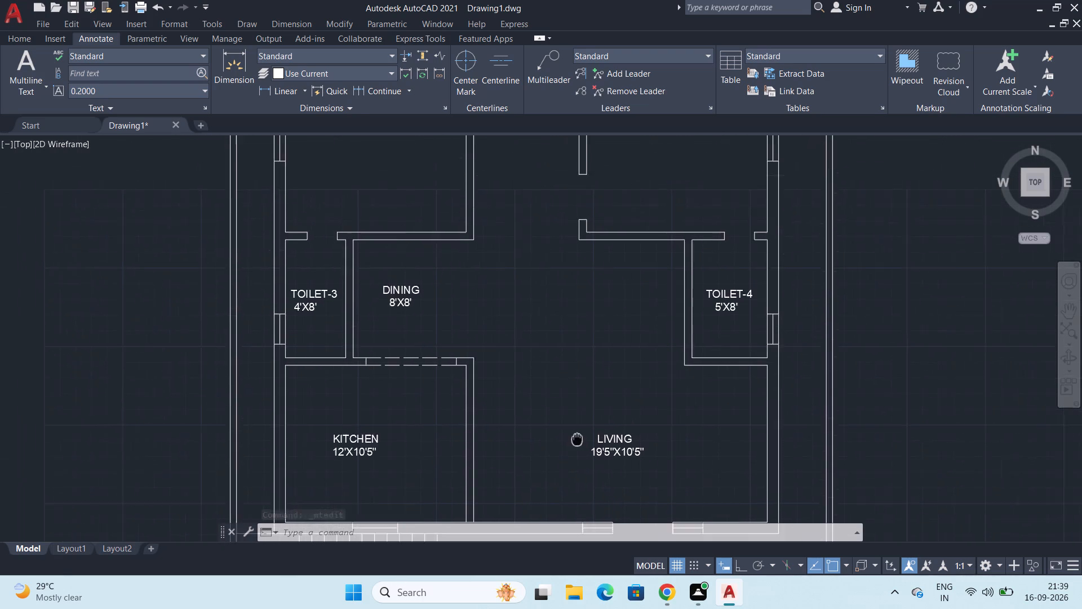
{"action": "middle_click_drag", "start_coordinate": [578, 442], "coordinate": [593, 476]}
{"action": "scroll", "coordinate": [503, 318], "scroll_direction": "down", "scroll_amount": 1}
{"action": "middle_click_drag", "start_coordinate": [533, 328], "coordinate": [443, 373]}
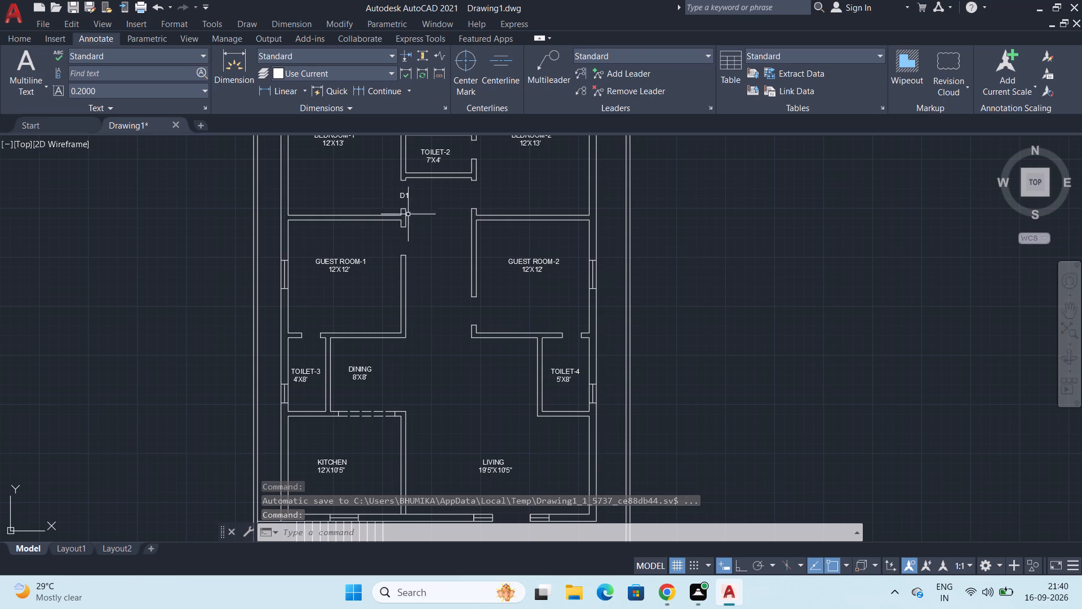
{"action": "middle_click_drag", "start_coordinate": [376, 226], "coordinate": [333, 422]}
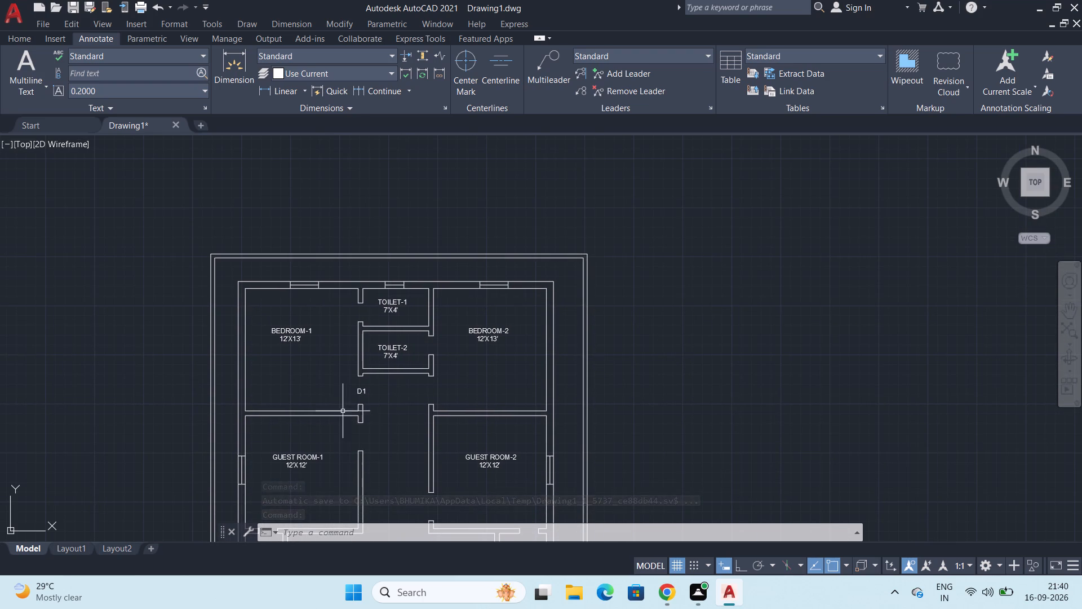
{"action": "left_click", "coordinate": [361, 394]}
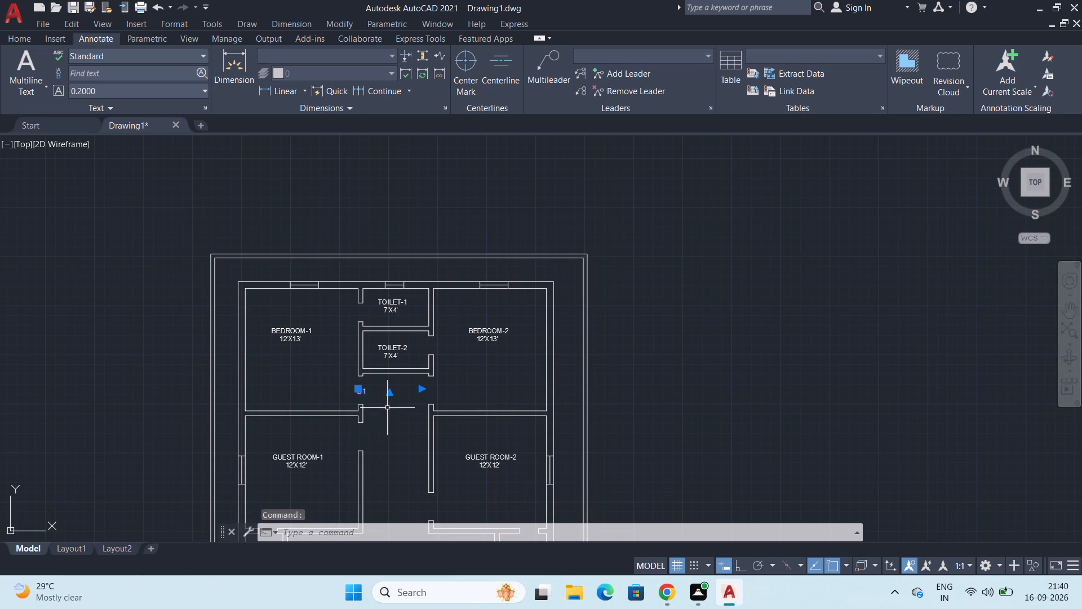
{"action": "scroll", "coordinate": [385, 403], "scroll_direction": "up", "scroll_amount": 1}
{"action": "key", "text": "c"}
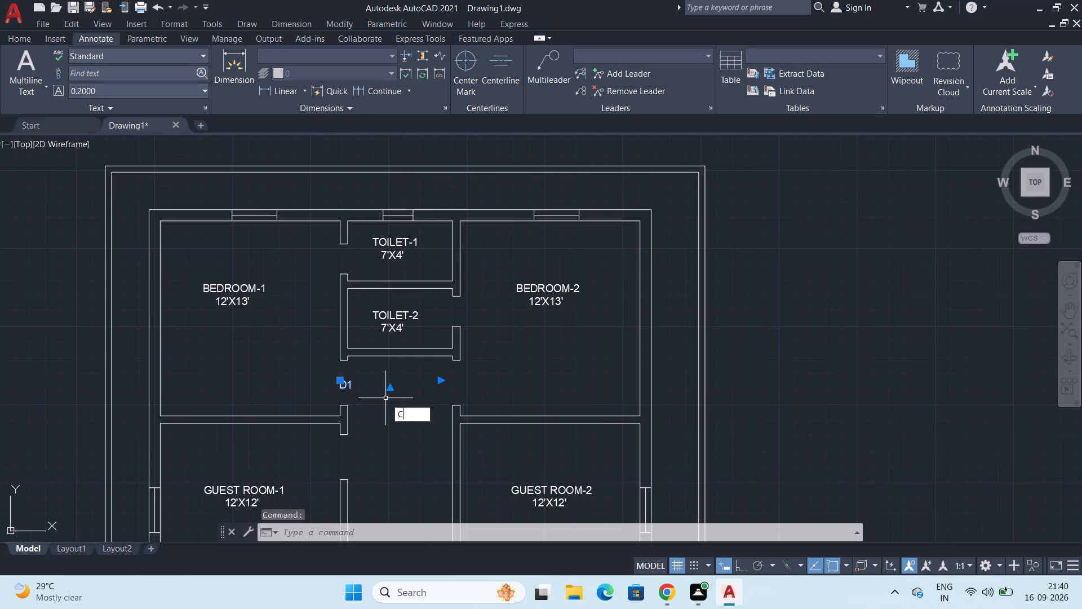
{"action": "key", "text": "o"}
{"action": "key", "text": "Return"}
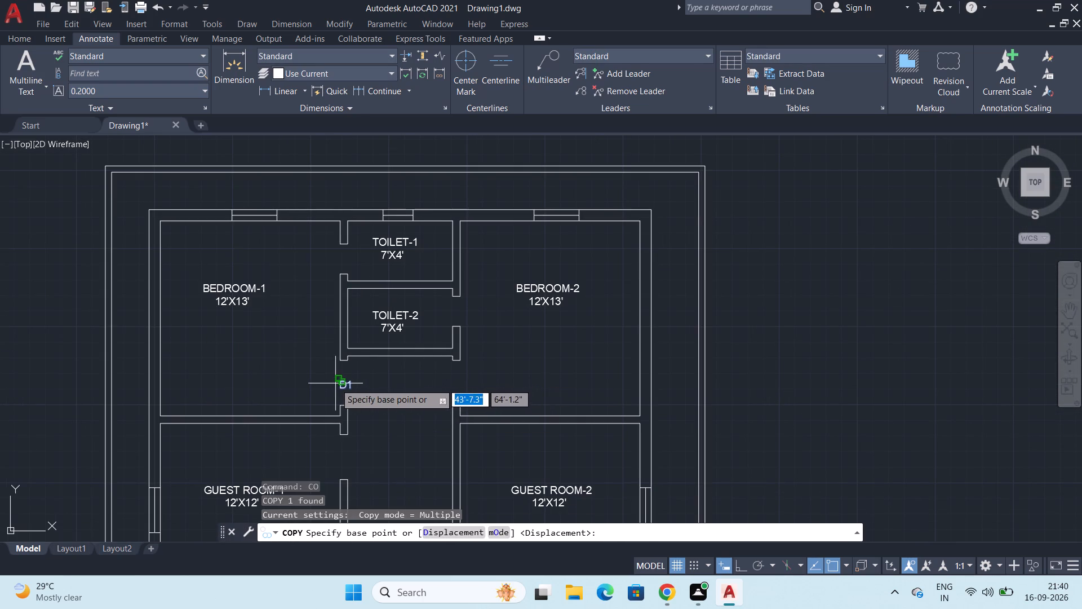
{"action": "left_click", "coordinate": [339, 379]}
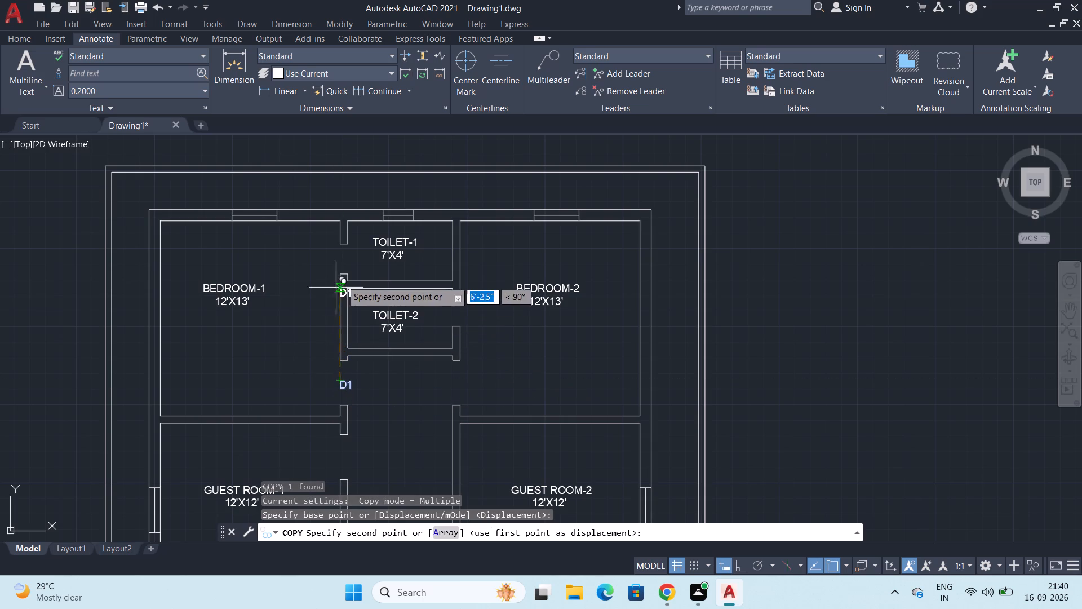
{"action": "left_click", "coordinate": [342, 255]}
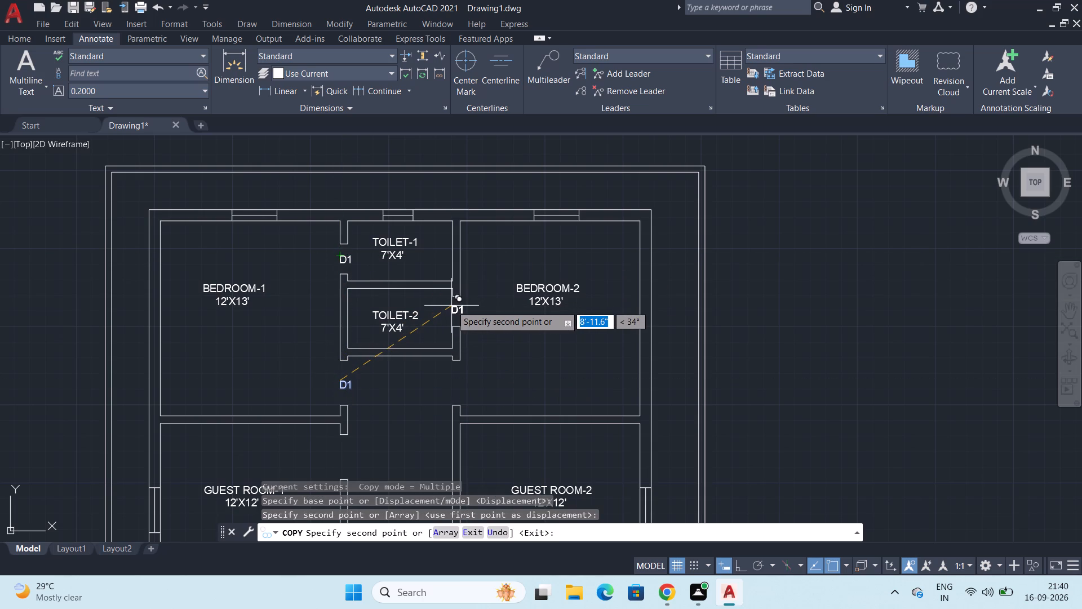
{"action": "left_click", "coordinate": [451, 306]}
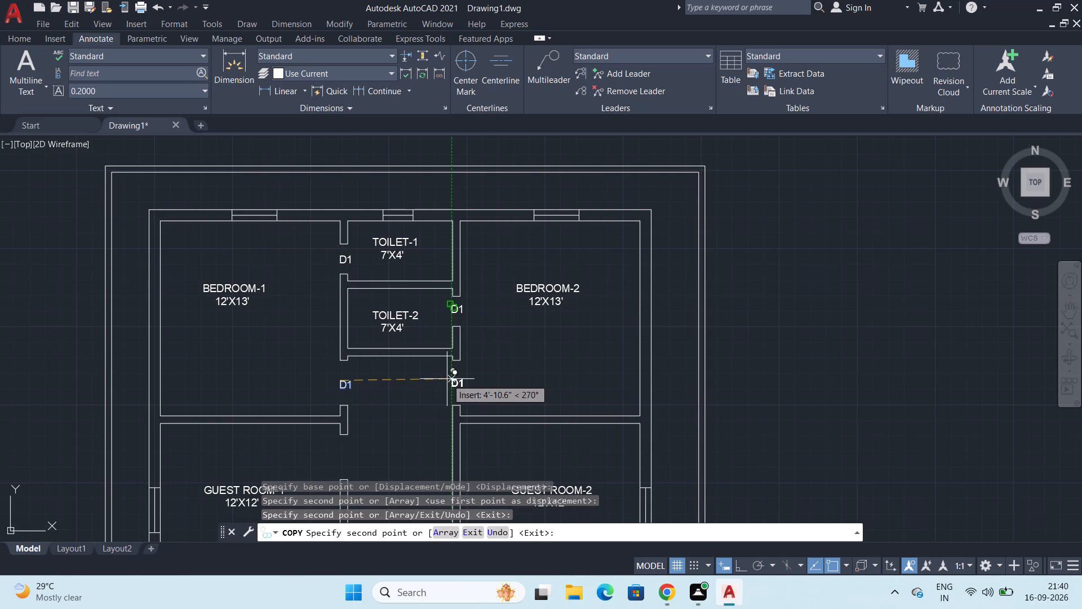
{"action": "left_click", "coordinate": [451, 378]}
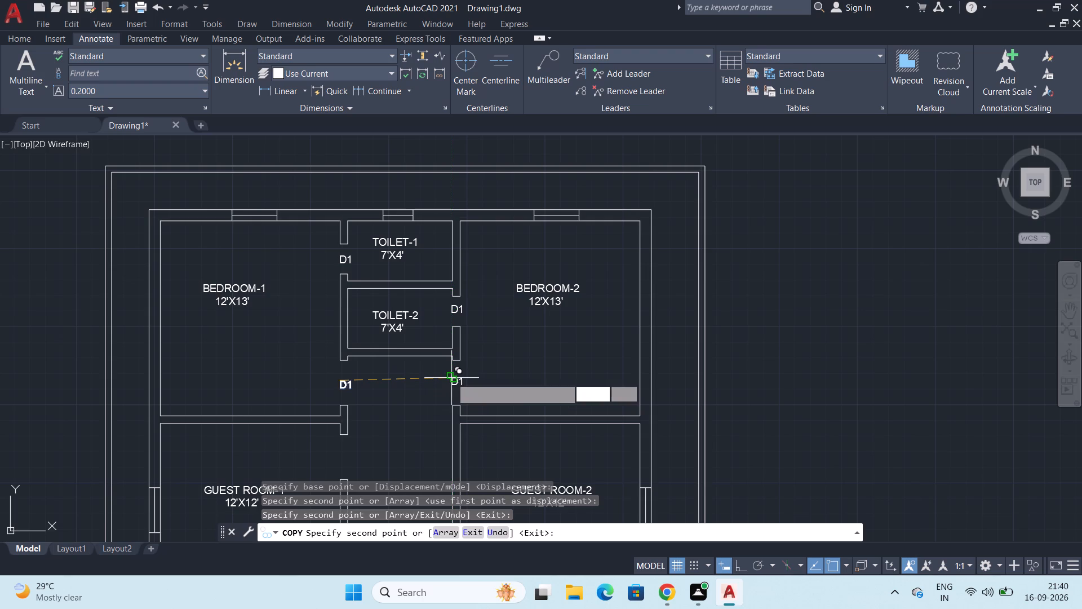
Place further copies of the D1 label just outside the BEDROOM-1 and TOILET-1 windows in the upper outer wall.
{"action": "left_click", "coordinate": [250, 196]}
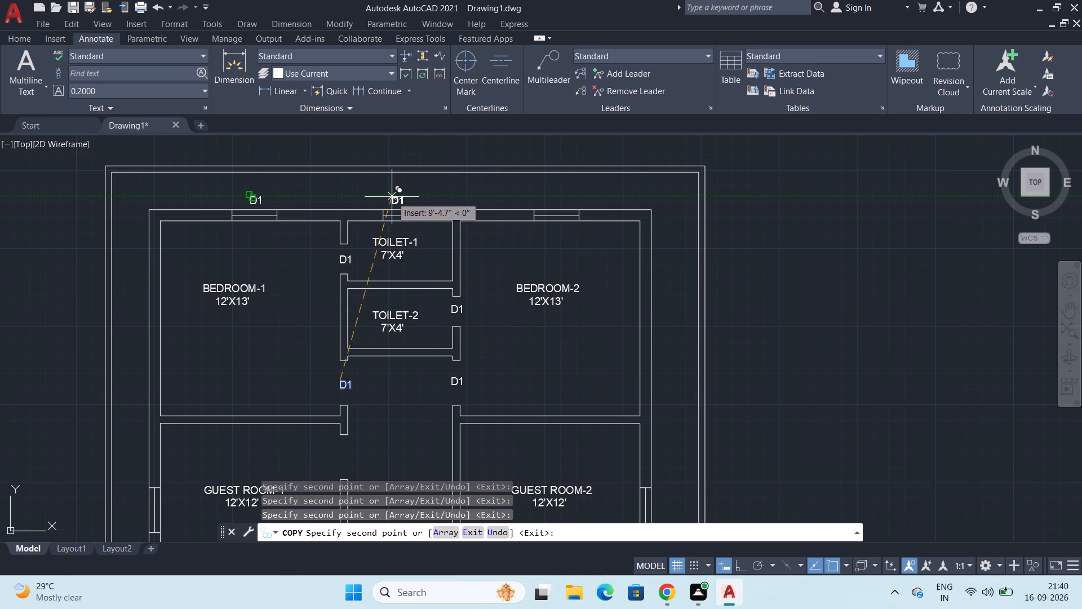
{"action": "left_click", "coordinate": [392, 197]}
Place copies of the D1 label in the door openings of GUEST ROOM-1 and GUEST ROOM-2.
{"action": "middle_click_drag", "start_coordinate": [473, 354], "coordinate": [482, 324]}
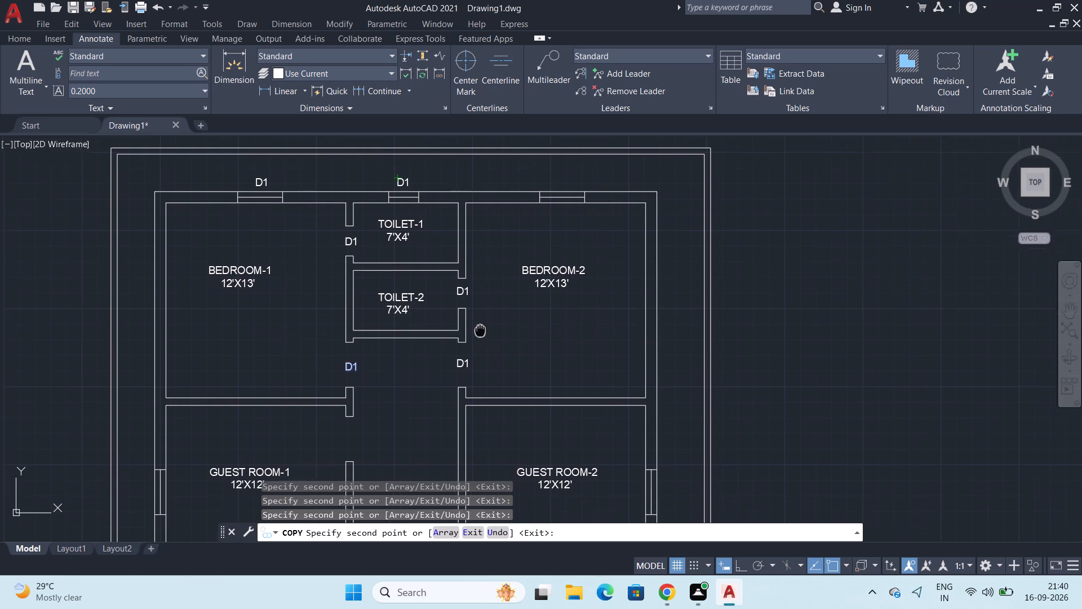
{"action": "middle_click_drag", "start_coordinate": [482, 324], "coordinate": [486, 315]}
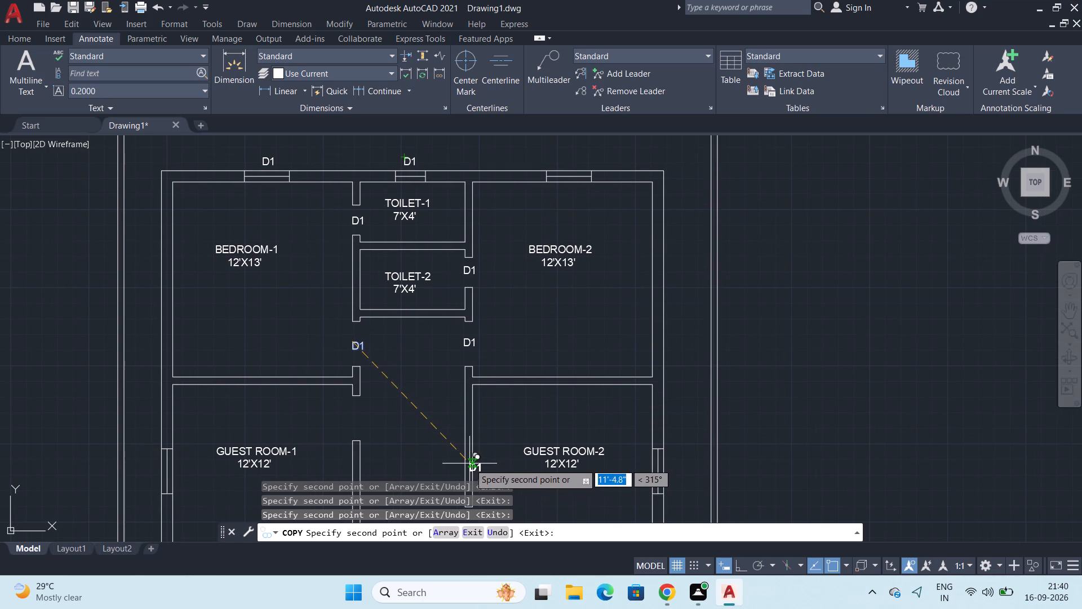
{"action": "middle_click_drag", "start_coordinate": [469, 464], "coordinate": [506, 390]}
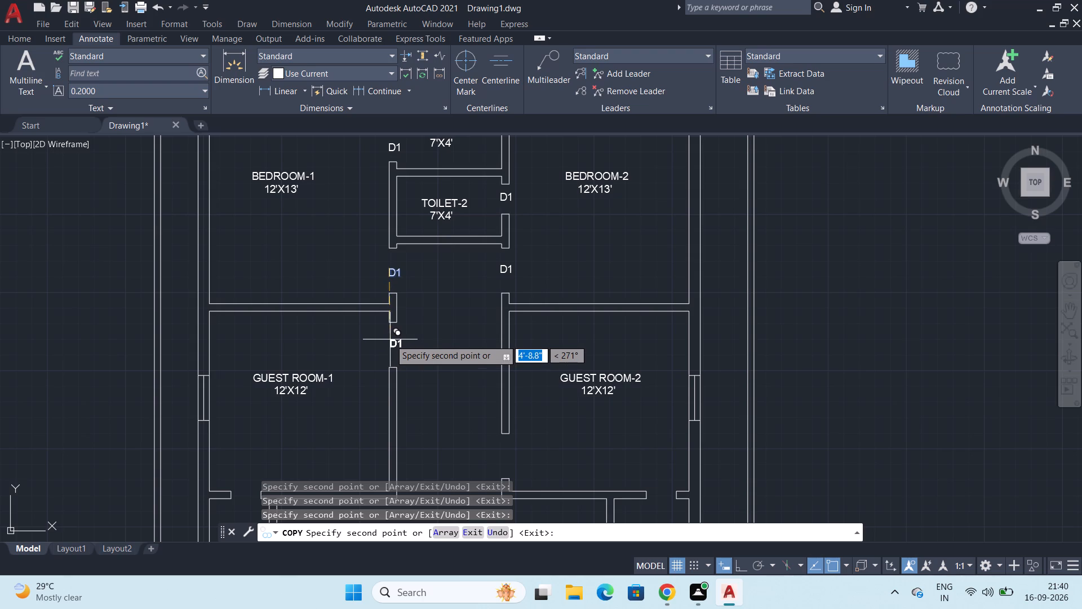
{"action": "scroll", "coordinate": [388, 341], "scroll_direction": "up", "scroll_amount": 2}
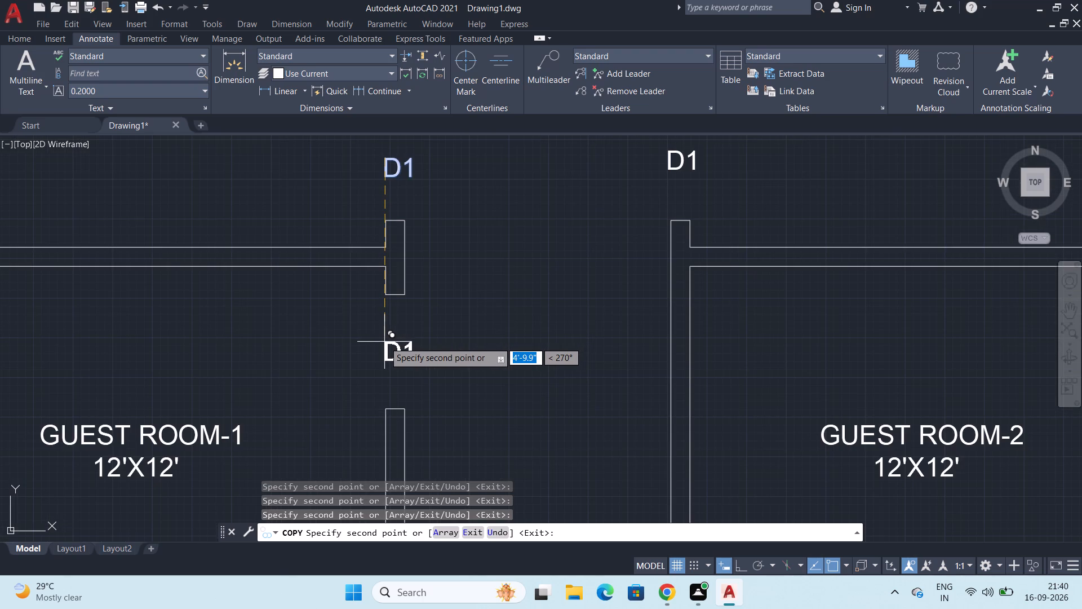
{"action": "left_click", "coordinate": [384, 342]}
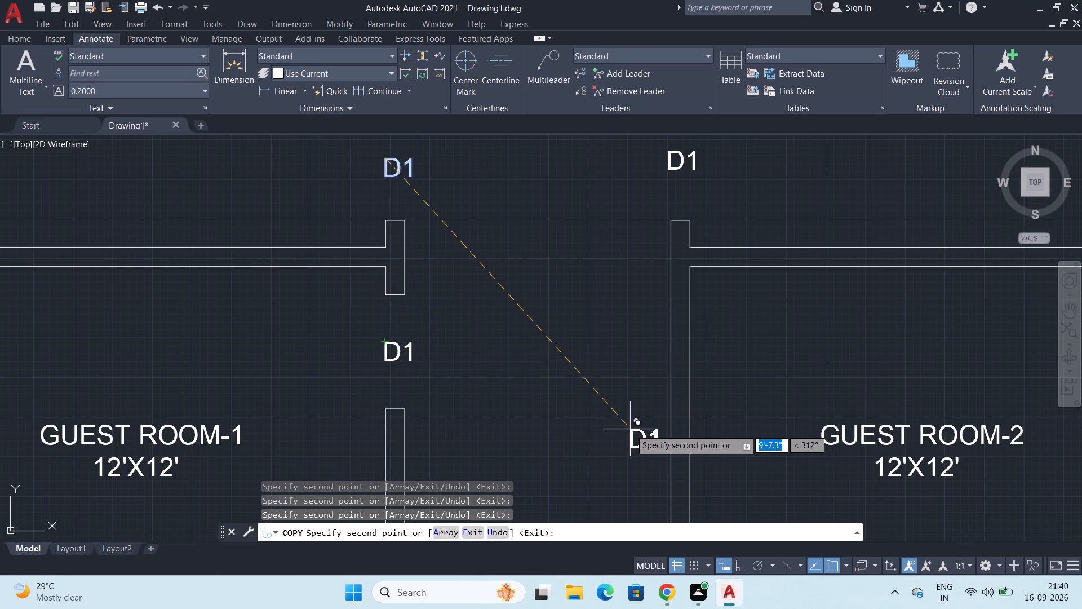
{"action": "scroll", "coordinate": [630, 429], "scroll_direction": "down", "scroll_amount": 1}
{"action": "scroll", "coordinate": [915, 396], "scroll_direction": "down", "scroll_amount": 2}
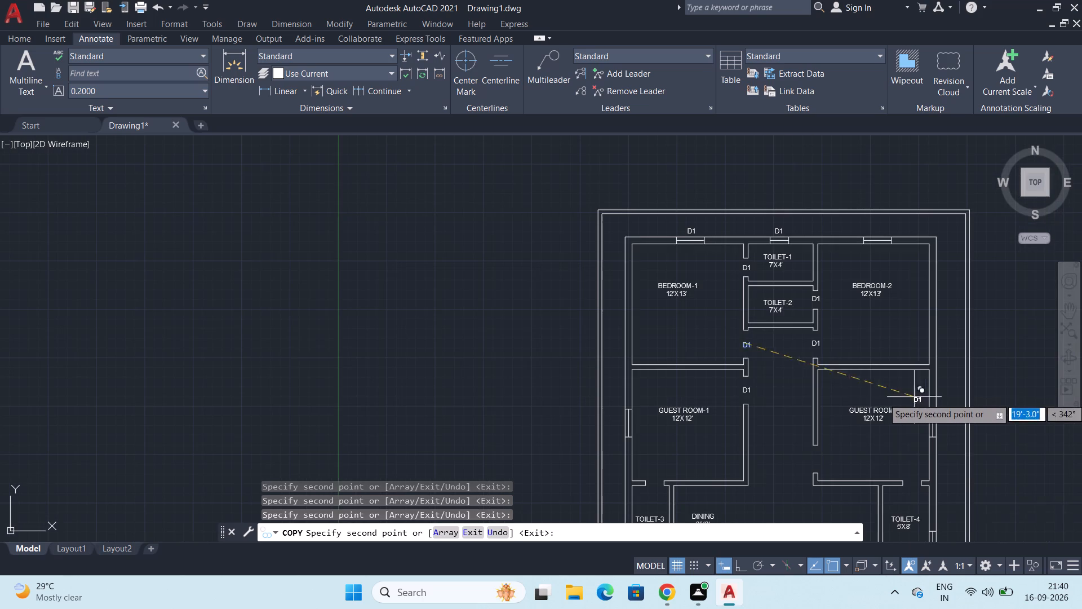
{"action": "middle_click_drag", "start_coordinate": [863, 451], "coordinate": [834, 268]}
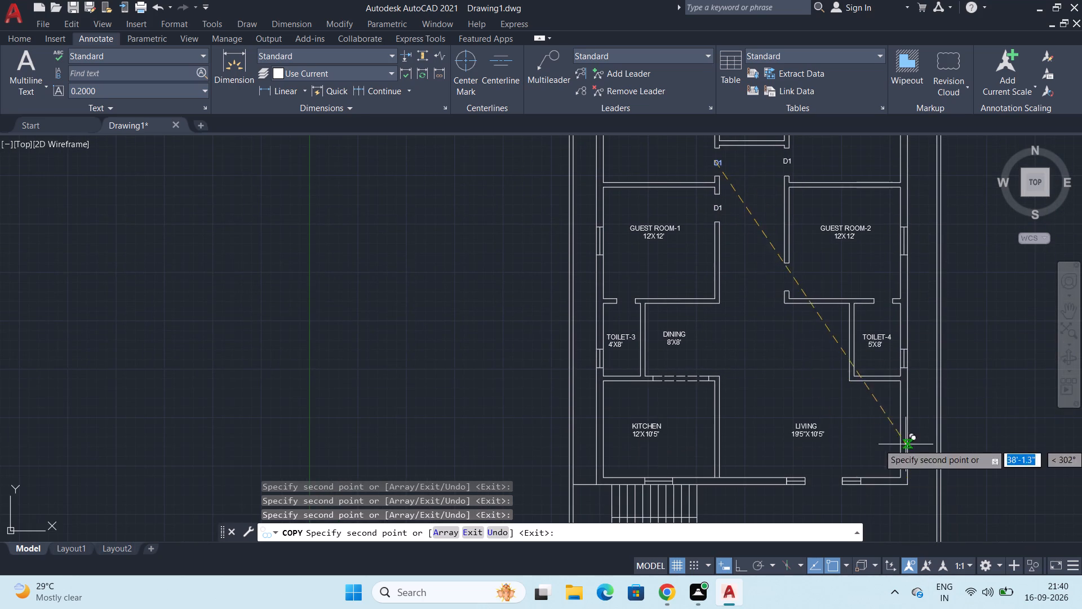
{"action": "scroll", "coordinate": [777, 271], "scroll_direction": "up", "scroll_amount": 1}
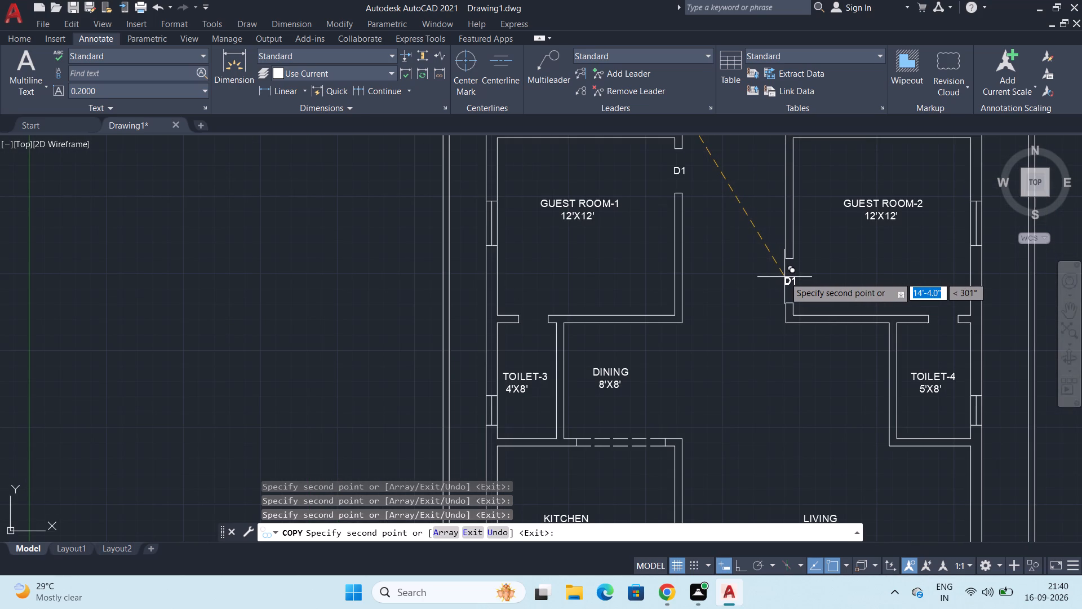
{"action": "left_click", "coordinate": [785, 275]}
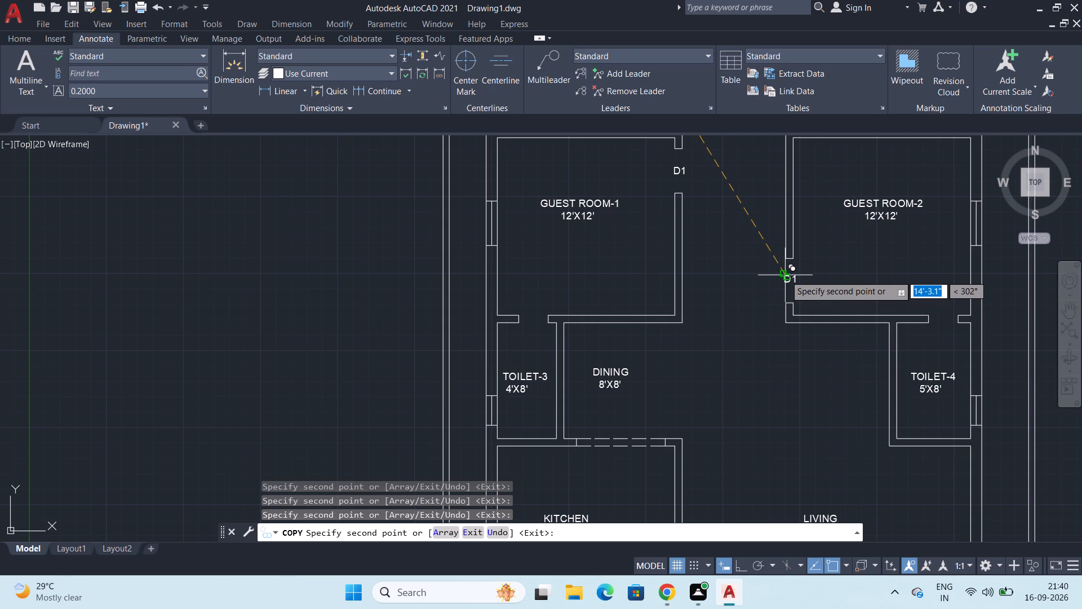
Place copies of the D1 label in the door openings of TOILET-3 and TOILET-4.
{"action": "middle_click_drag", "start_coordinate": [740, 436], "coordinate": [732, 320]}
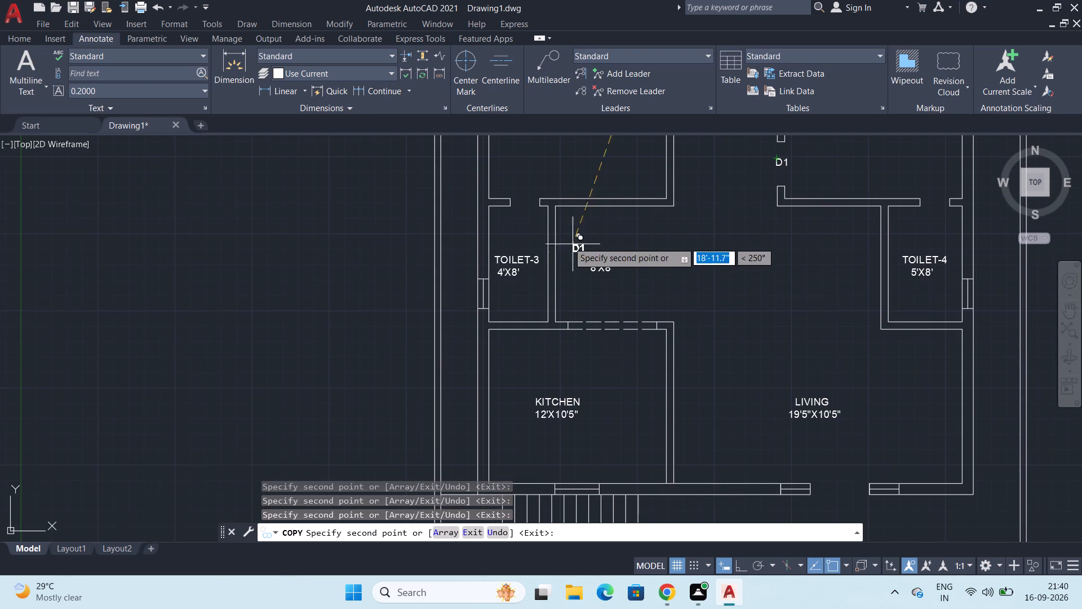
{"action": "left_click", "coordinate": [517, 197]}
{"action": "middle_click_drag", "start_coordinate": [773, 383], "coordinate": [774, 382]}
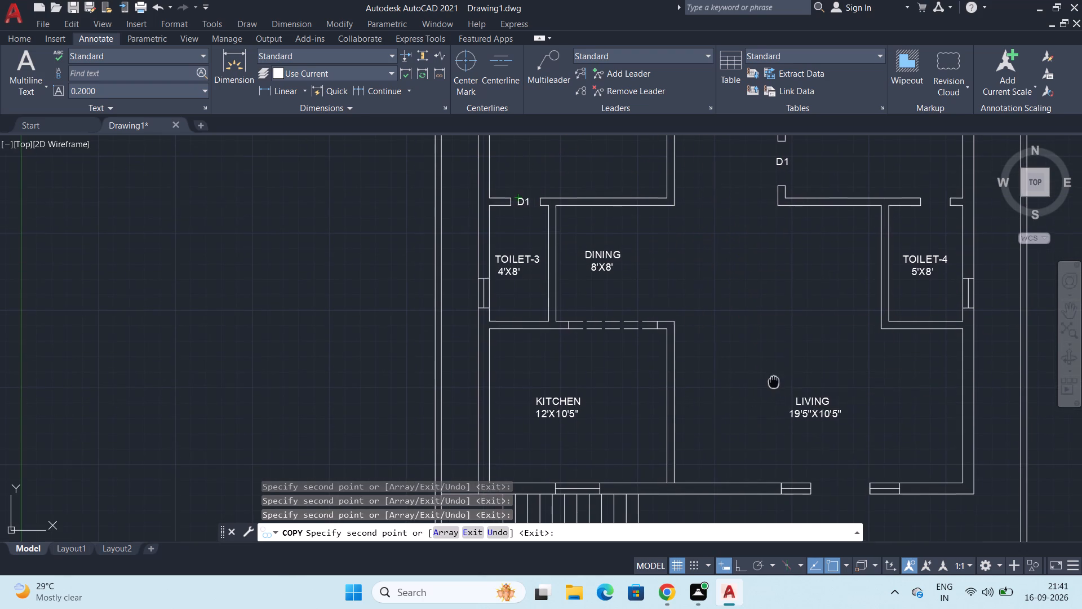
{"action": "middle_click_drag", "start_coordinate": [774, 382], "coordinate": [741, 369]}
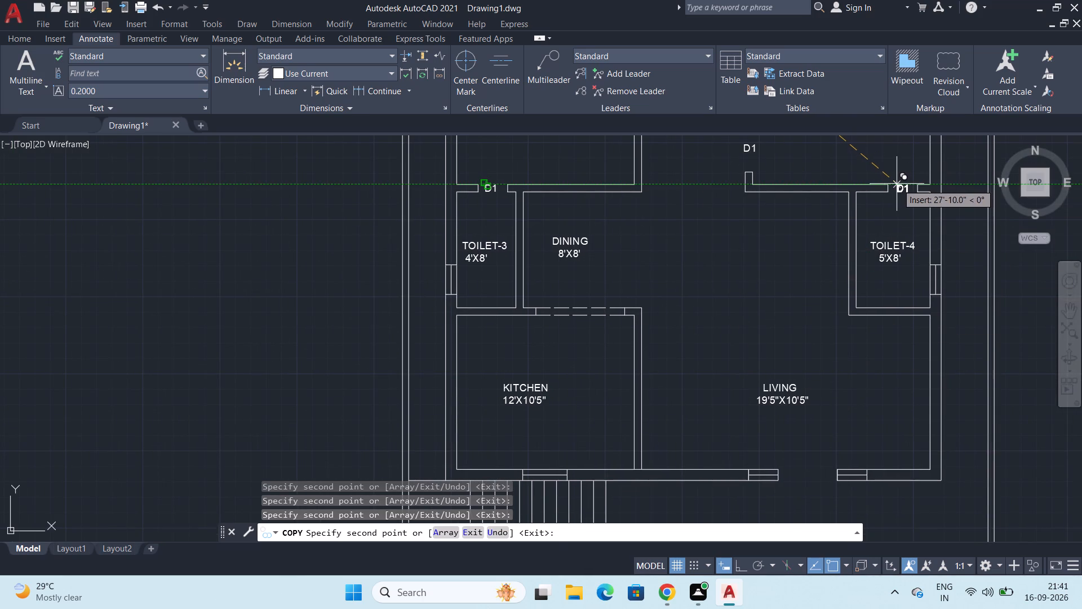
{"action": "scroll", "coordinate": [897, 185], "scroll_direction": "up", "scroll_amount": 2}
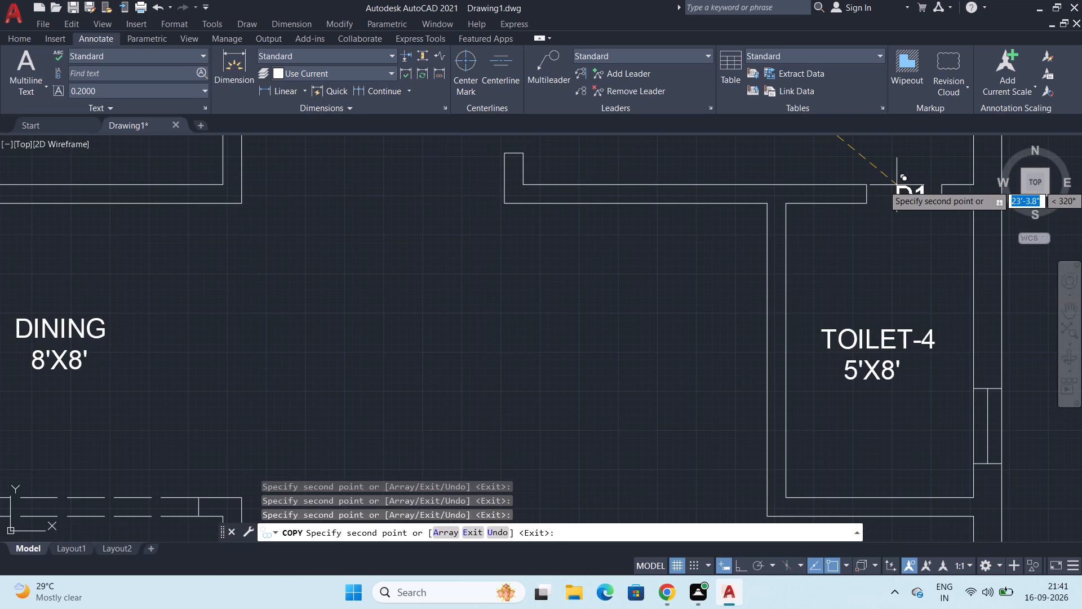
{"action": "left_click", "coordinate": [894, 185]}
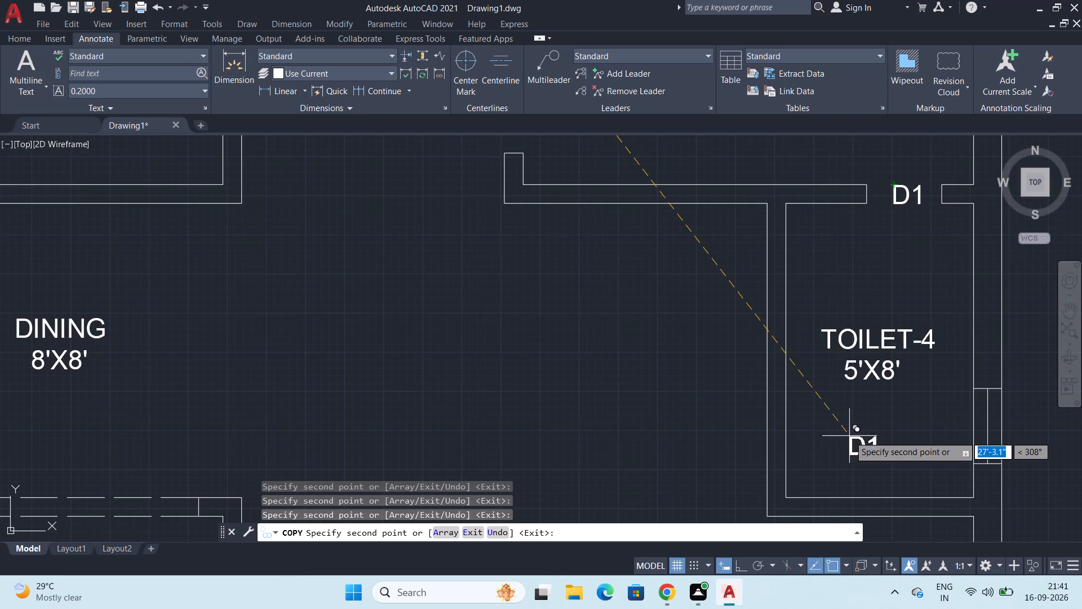
Place D1 label copies just below the dashed opening between DINING and KITCHEN and in the LIVING entrance opening, finishing the copying.
{"action": "scroll", "coordinate": [849, 436], "scroll_direction": "down", "scroll_amount": 1}
{"action": "scroll", "coordinate": [725, 412], "scroll_direction": "down", "scroll_amount": 1}
{"action": "middle_click_drag", "start_coordinate": [725, 412], "coordinate": [818, 263]}
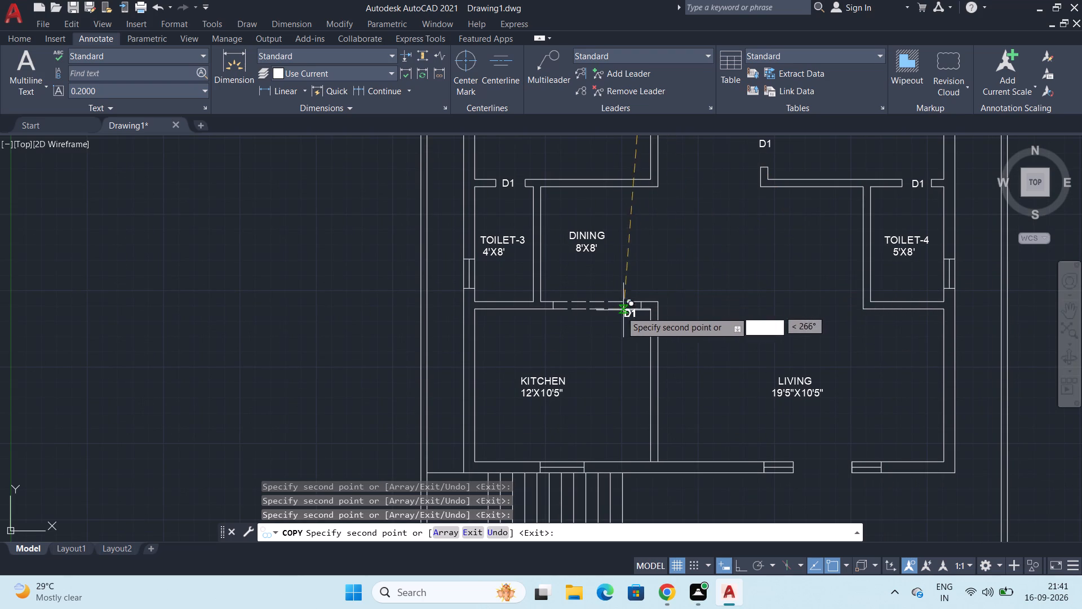
{"action": "left_click", "coordinate": [591, 317]}
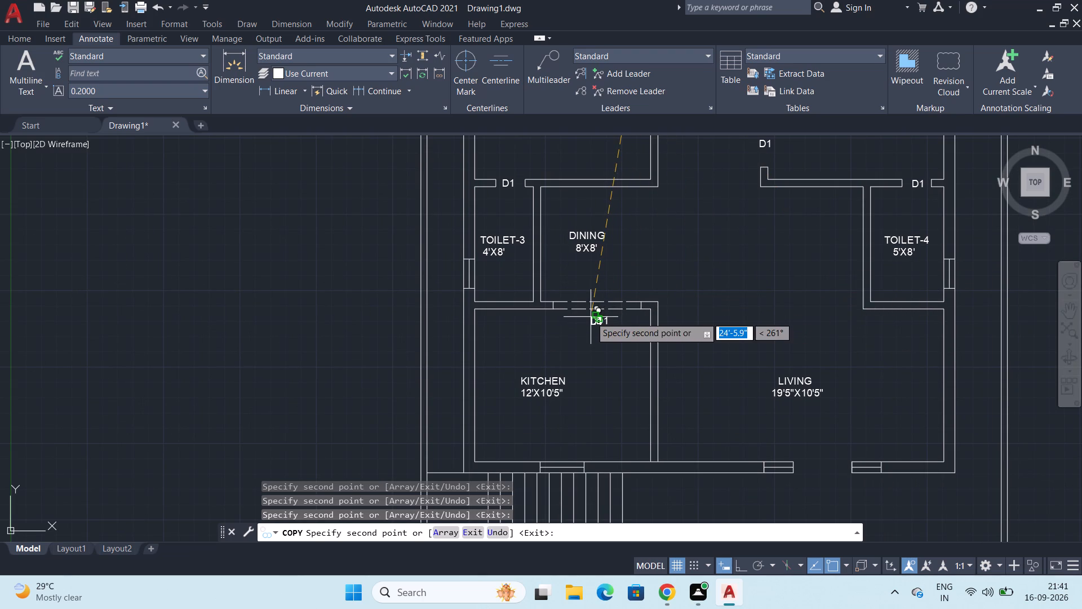
{"action": "left_click", "coordinate": [812, 463]}
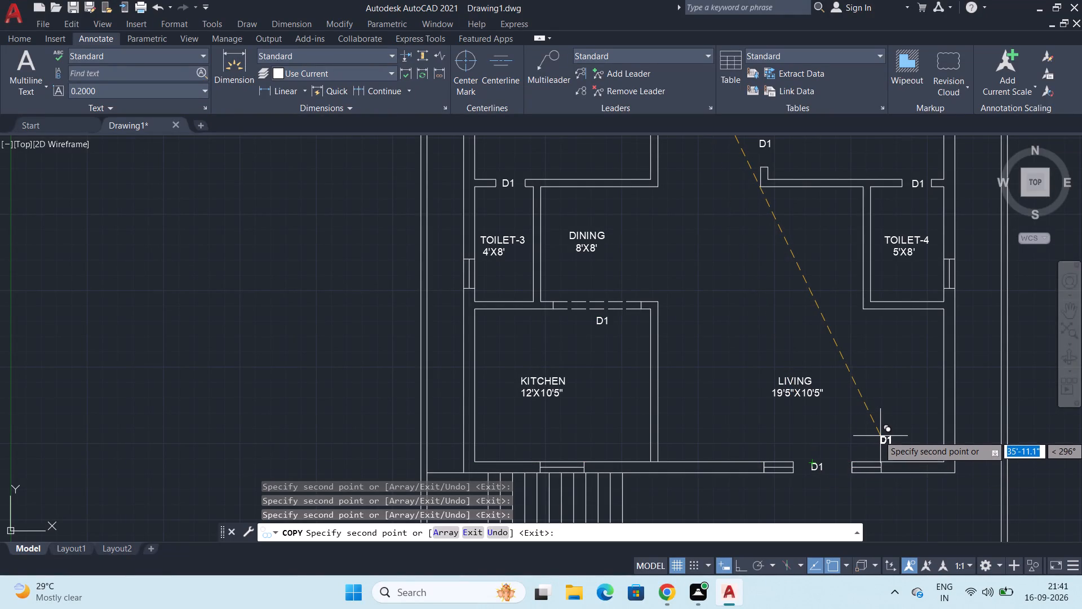
{"action": "key", "text": "space"}
Change the door label in the TOILET-1 door opening to D2.
{"action": "scroll", "coordinate": [880, 434], "scroll_direction": "down", "scroll_amount": 1}
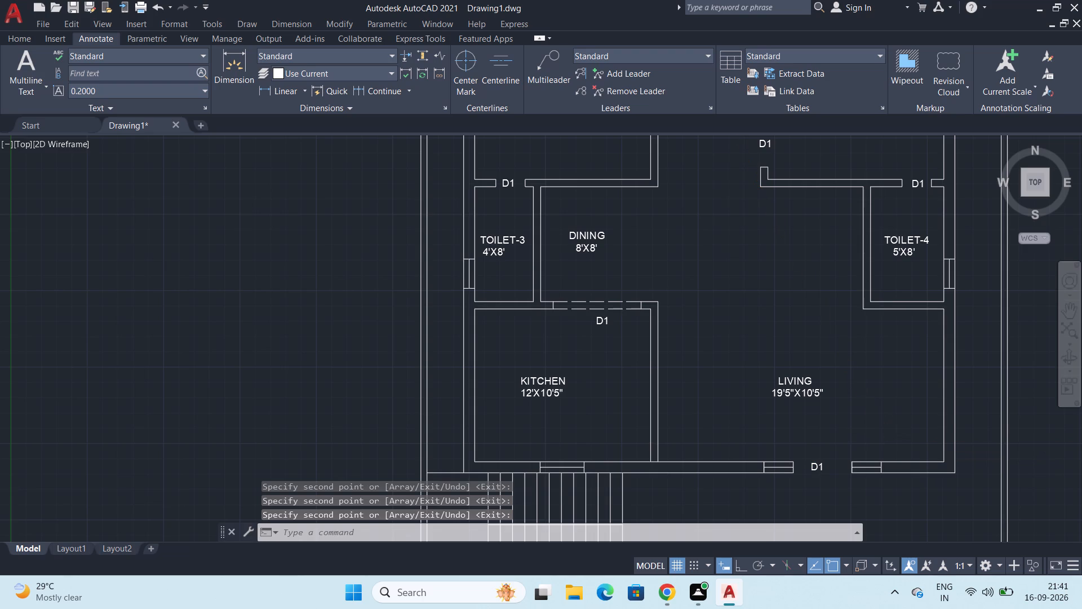
{"action": "middle_click_drag", "start_coordinate": [880, 434], "coordinate": [690, 608]}
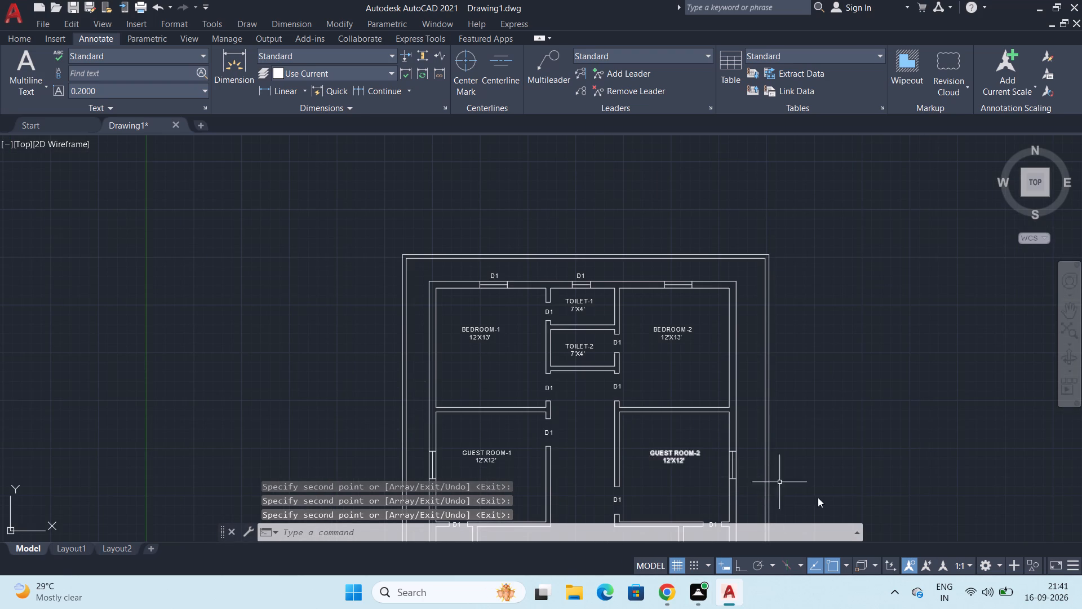
{"action": "middle_click_drag", "start_coordinate": [561, 359], "coordinate": [614, 249]}
{"action": "scroll", "coordinate": [598, 198], "scroll_direction": "up", "scroll_amount": 2}
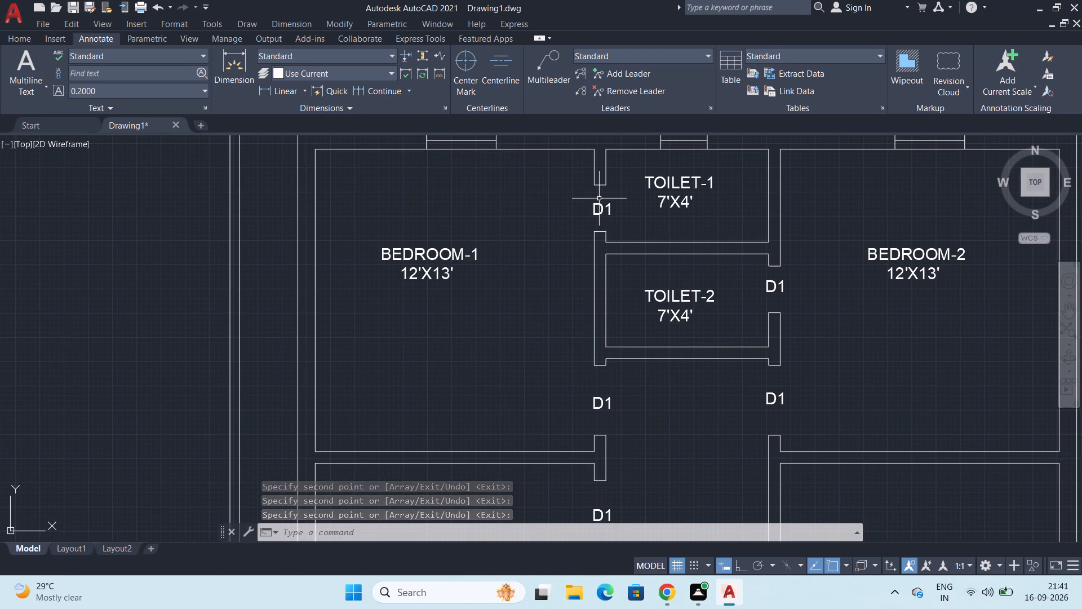
{"action": "scroll", "coordinate": [599, 198], "scroll_direction": "up", "scroll_amount": 2}
{"action": "left_click", "coordinate": [617, 220]}
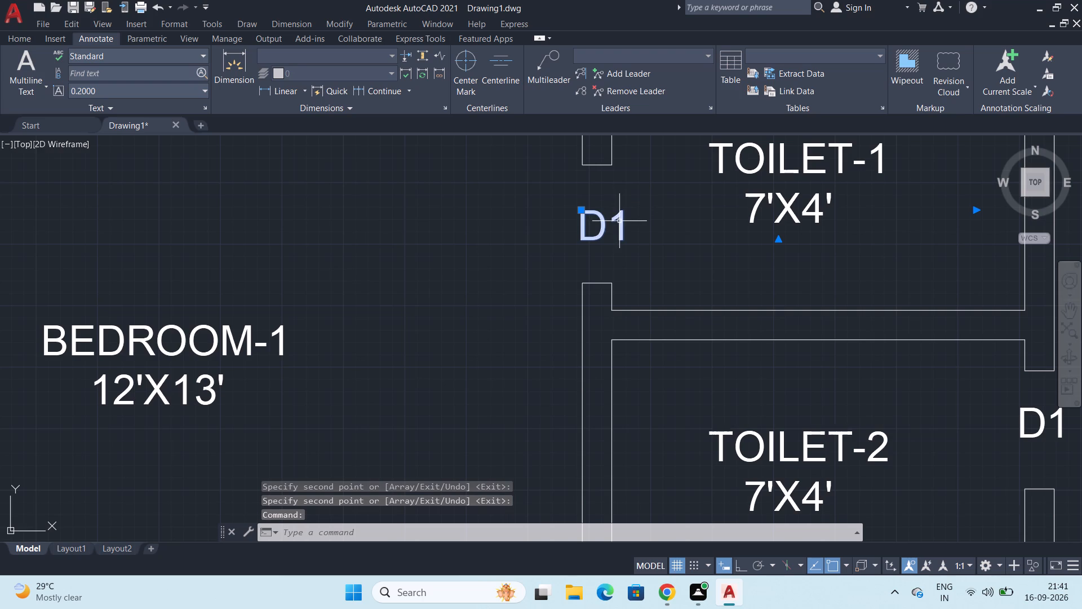
{"action": "double_click", "coordinate": [619, 221]}
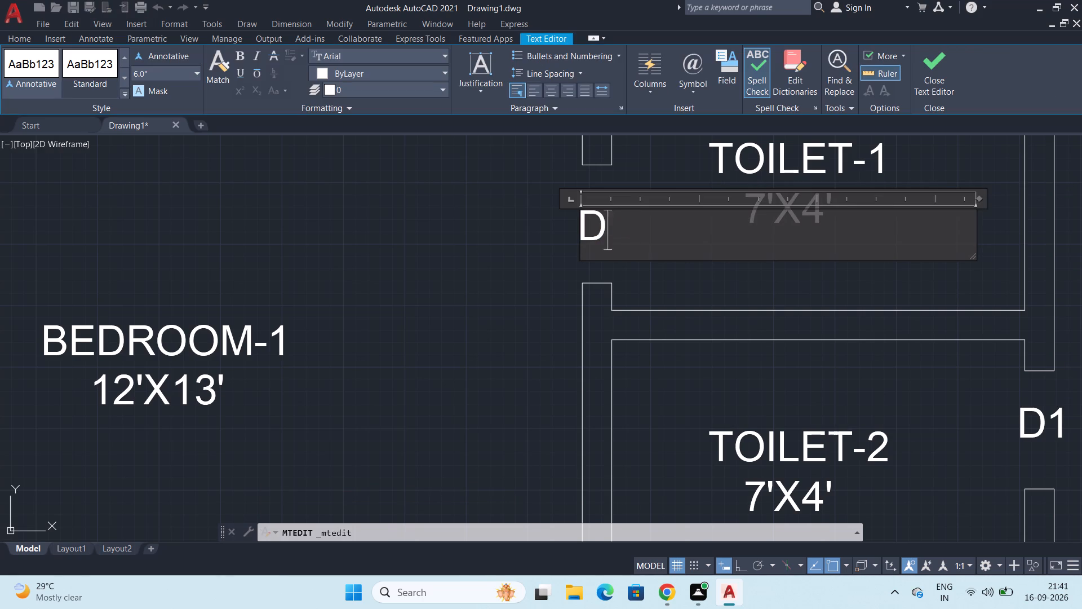
{"action": "key", "text": "BackSpace"}
{"action": "key", "text": "2"}
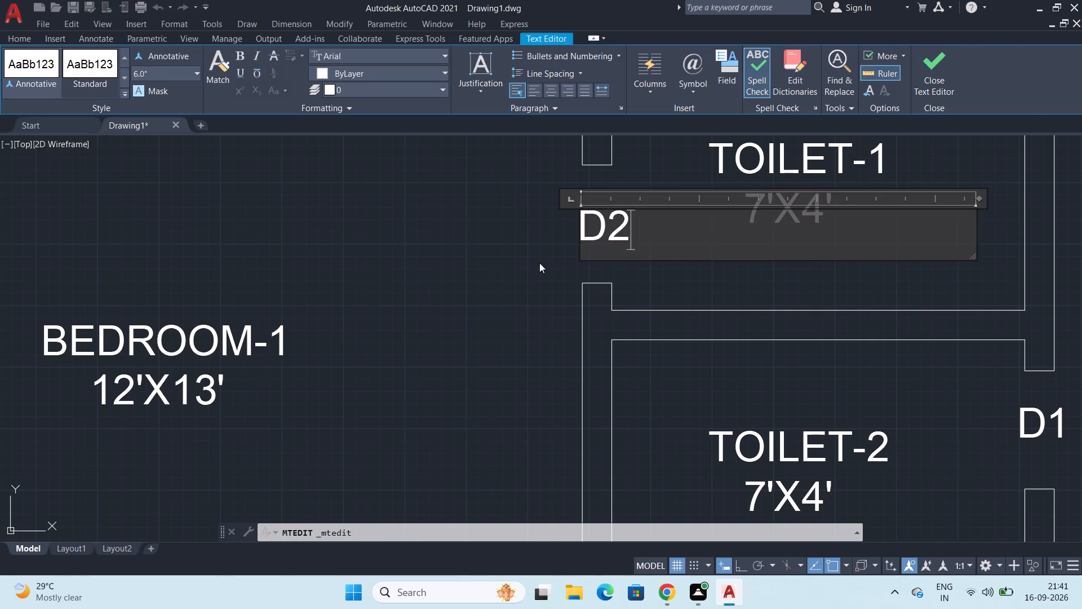
{"action": "left_click", "coordinate": [501, 267]}
Delete the D1 label from the TOILET-2 door opening.
{"action": "scroll", "coordinate": [628, 263], "scroll_direction": "down", "scroll_amount": 2}
{"action": "middle_click_drag", "start_coordinate": [633, 266], "coordinate": [477, 253]}
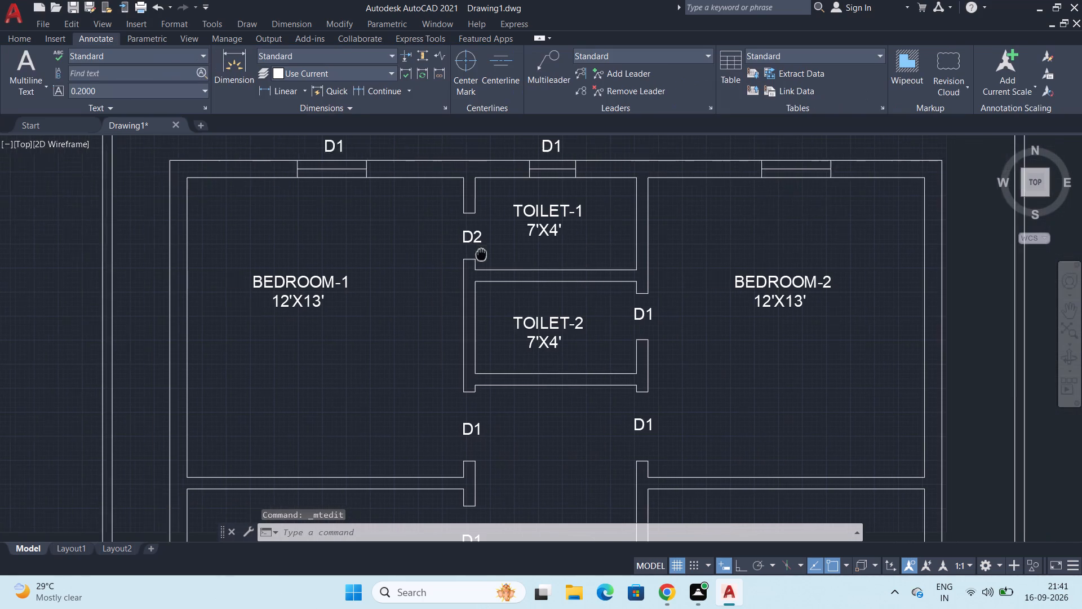
{"action": "middle_click_drag", "start_coordinate": [477, 253], "coordinate": [465, 253]}
{"action": "scroll", "coordinate": [644, 314], "scroll_direction": "up", "scroll_amount": 1}
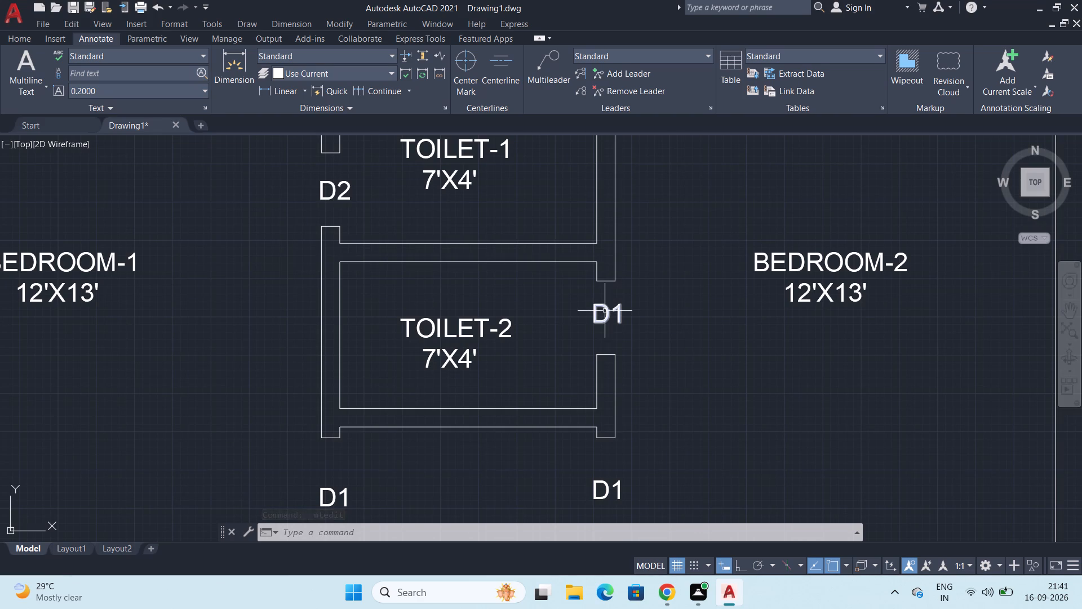
{"action": "left_click", "coordinate": [605, 311]}
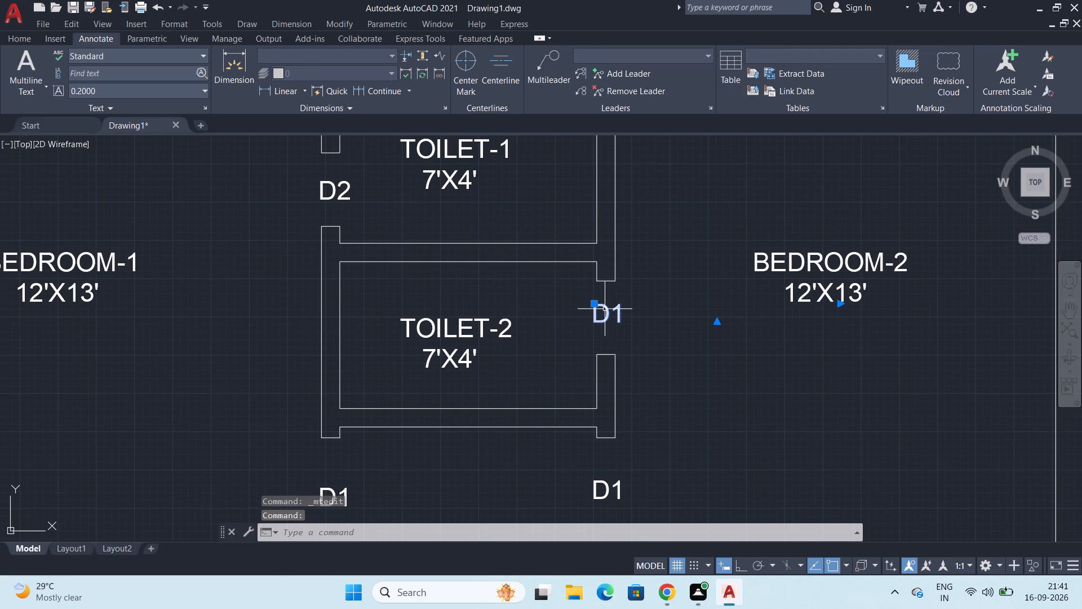
{"action": "key", "text": "Delete"}
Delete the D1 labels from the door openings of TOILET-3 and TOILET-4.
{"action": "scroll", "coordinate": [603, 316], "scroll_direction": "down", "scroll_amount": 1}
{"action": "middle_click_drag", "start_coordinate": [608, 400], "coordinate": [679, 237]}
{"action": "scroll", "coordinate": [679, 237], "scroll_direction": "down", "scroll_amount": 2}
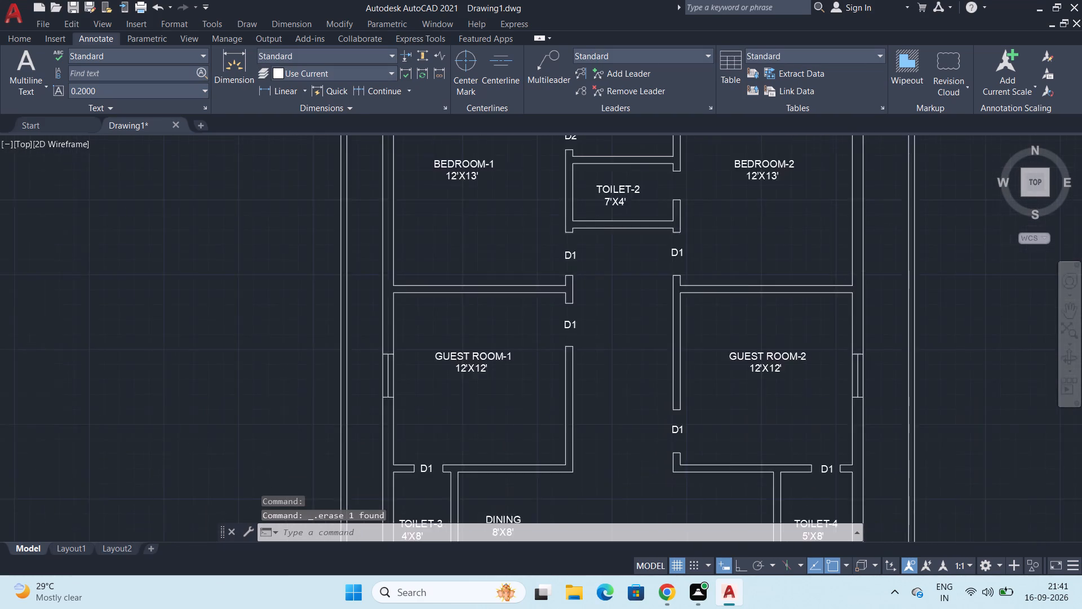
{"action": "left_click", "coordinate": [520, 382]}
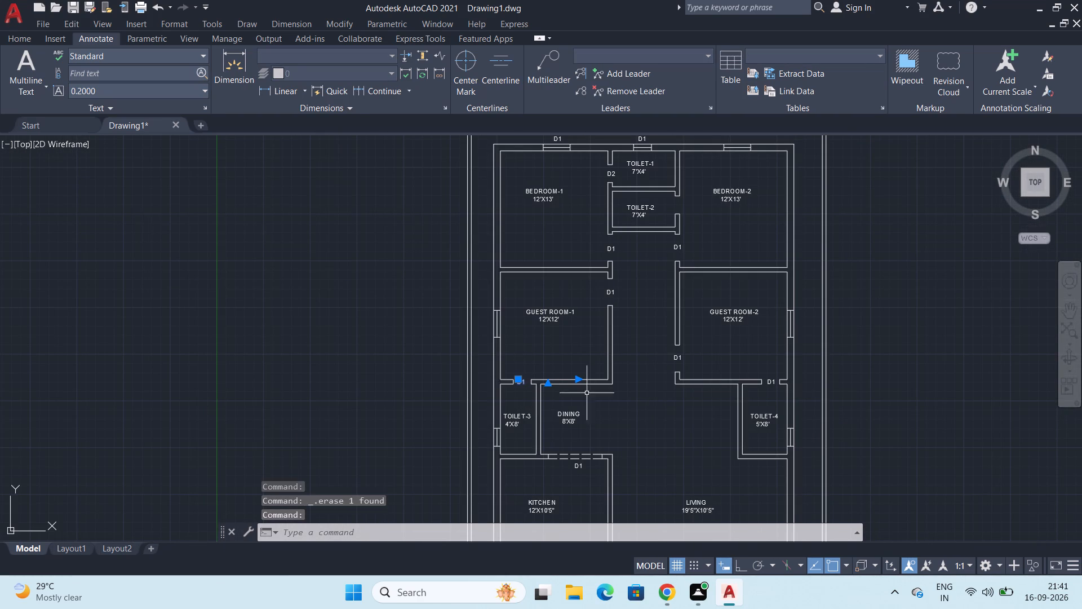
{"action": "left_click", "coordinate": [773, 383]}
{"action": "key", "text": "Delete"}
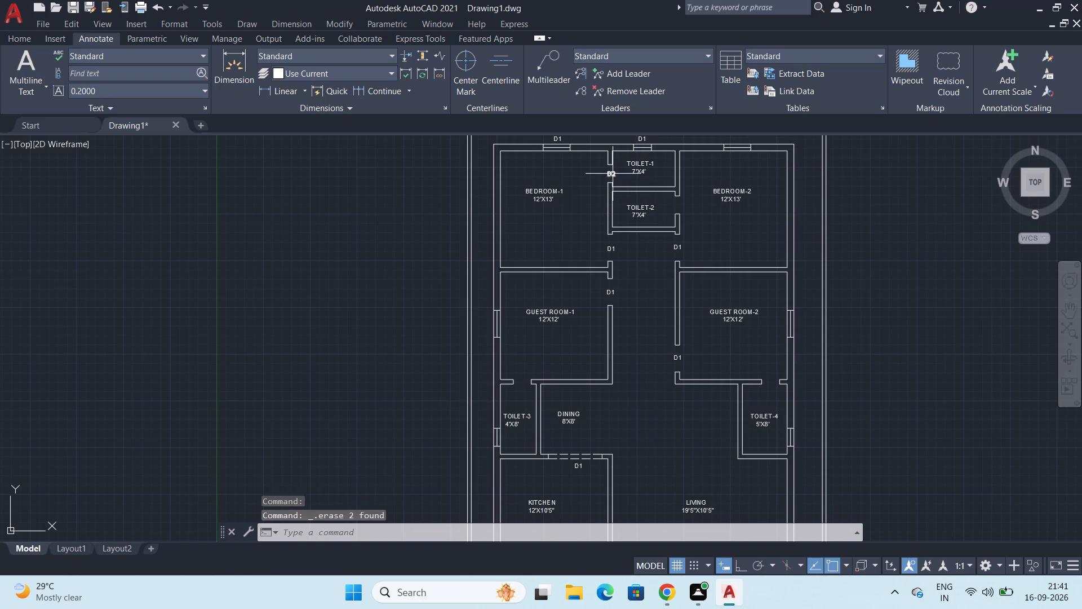
Copy the D2 label from the TOILET-1 doorway into the TOILET-2 door opening.
{"action": "left_click", "coordinate": [613, 174]}
{"action": "type", "text": "CO"}
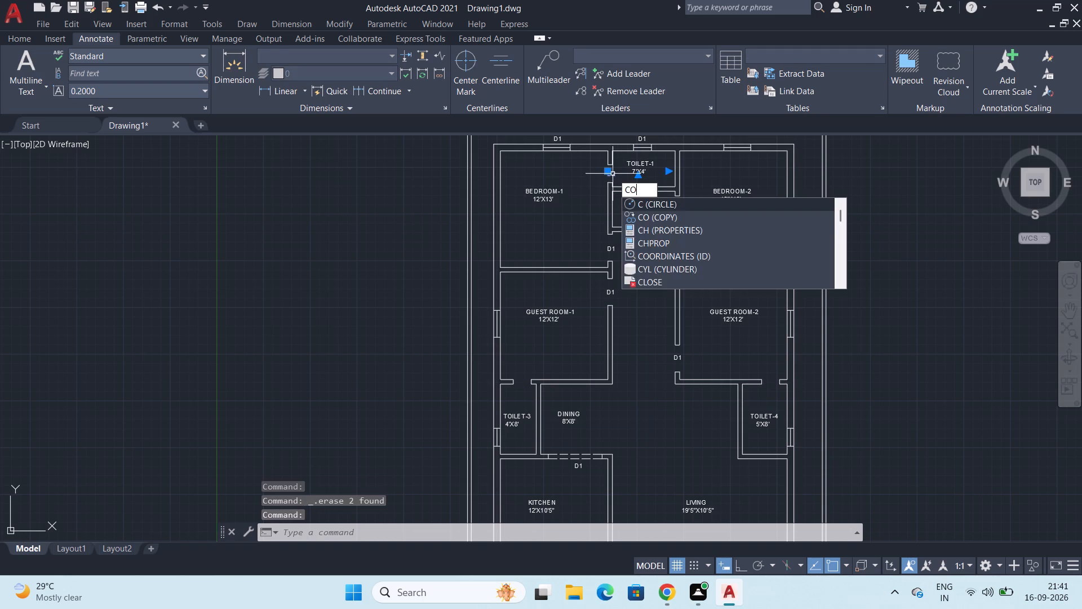
{"action": "key", "text": "Return"}
{"action": "scroll", "coordinate": [573, 178], "scroll_direction": "up", "scroll_amount": 3}
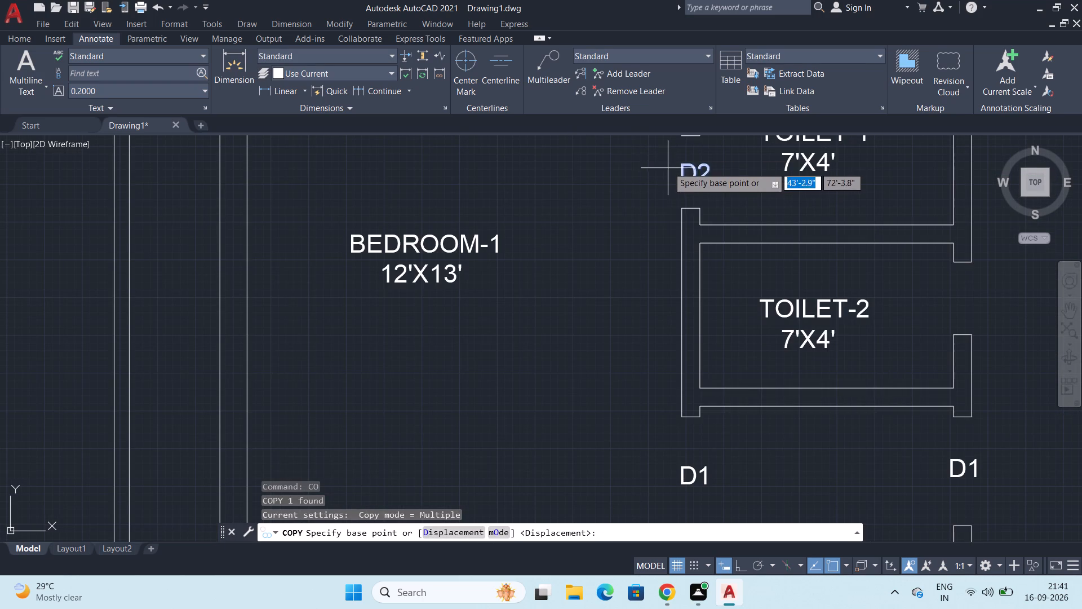
{"action": "left_click", "coordinate": [682, 164]}
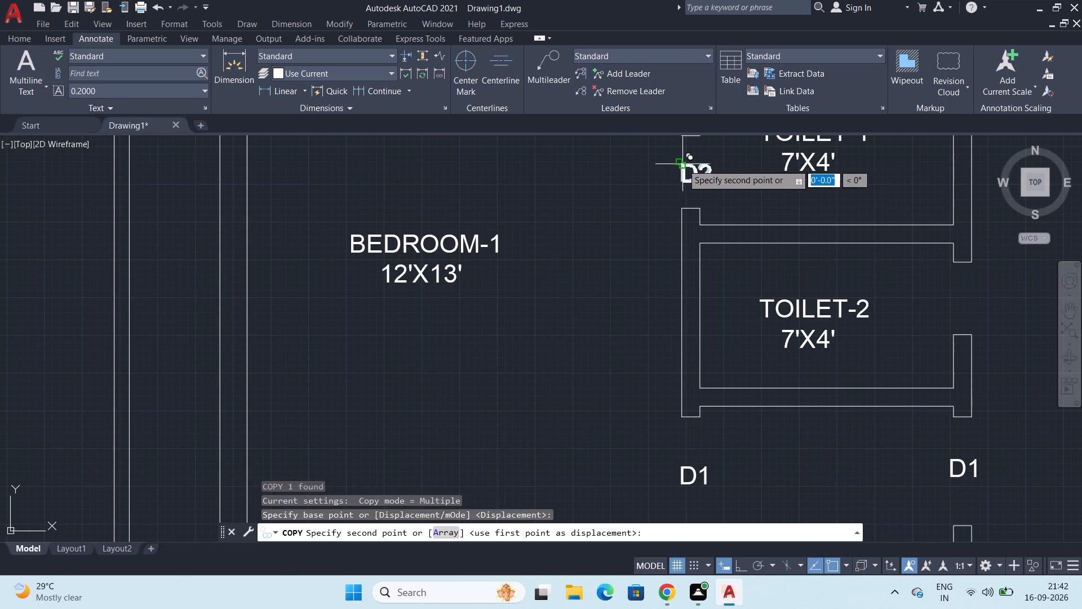
{"action": "scroll", "coordinate": [863, 188], "scroll_direction": "down", "scroll_amount": 1}
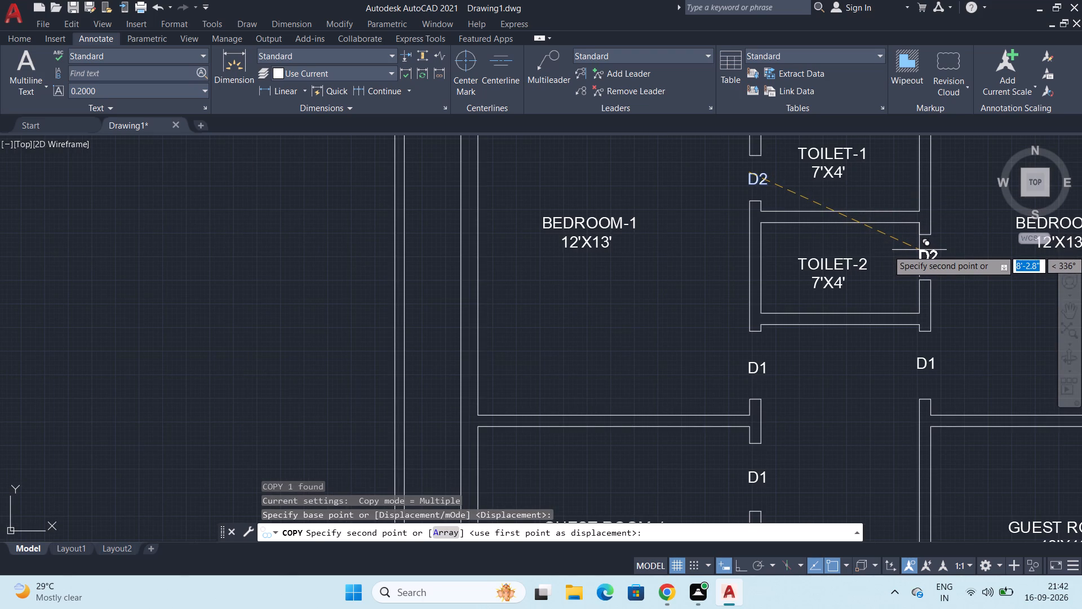
{"action": "left_click", "coordinate": [919, 250]}
Place further copies of the D2 label in the door openings of TOILET-3 and TOILET-4, and finish the copying.
{"action": "scroll", "coordinate": [864, 377], "scroll_direction": "down", "scroll_amount": 1}
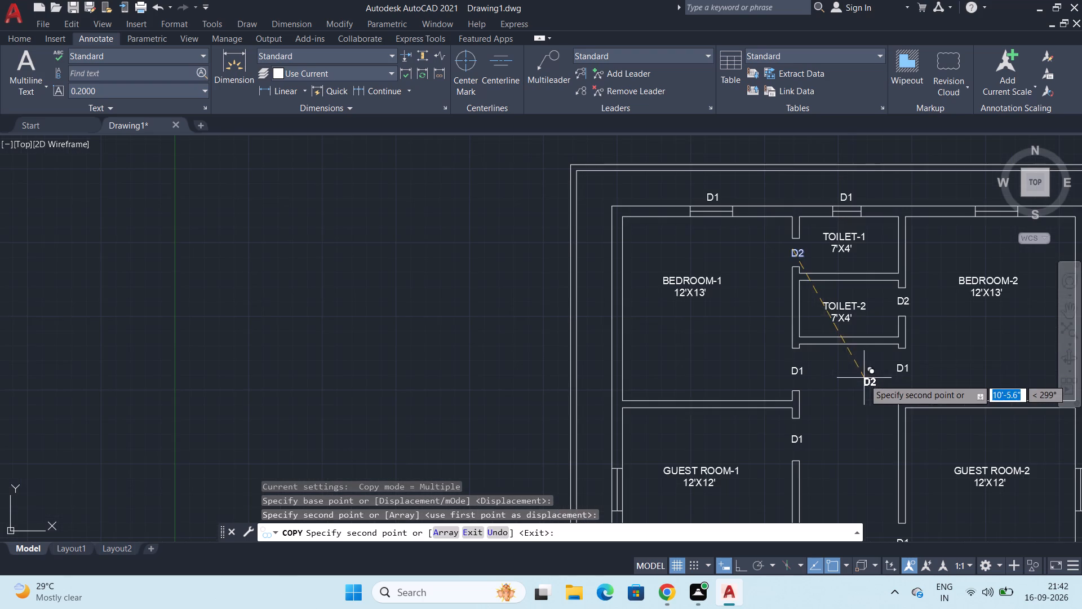
{"action": "middle_click_drag", "start_coordinate": [866, 443], "coordinate": [902, 317]}
{"action": "middle_click_drag", "start_coordinate": [761, 434], "coordinate": [756, 327]}
{"action": "scroll", "coordinate": [709, 356], "scroll_direction": "up", "scroll_amount": 3}
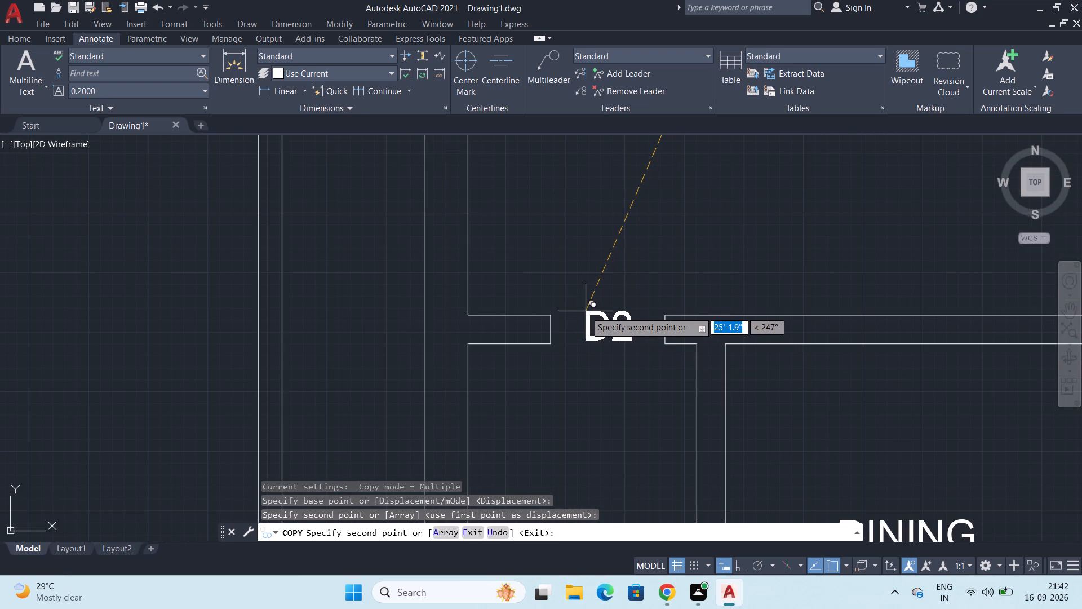
{"action": "left_click", "coordinate": [583, 313]}
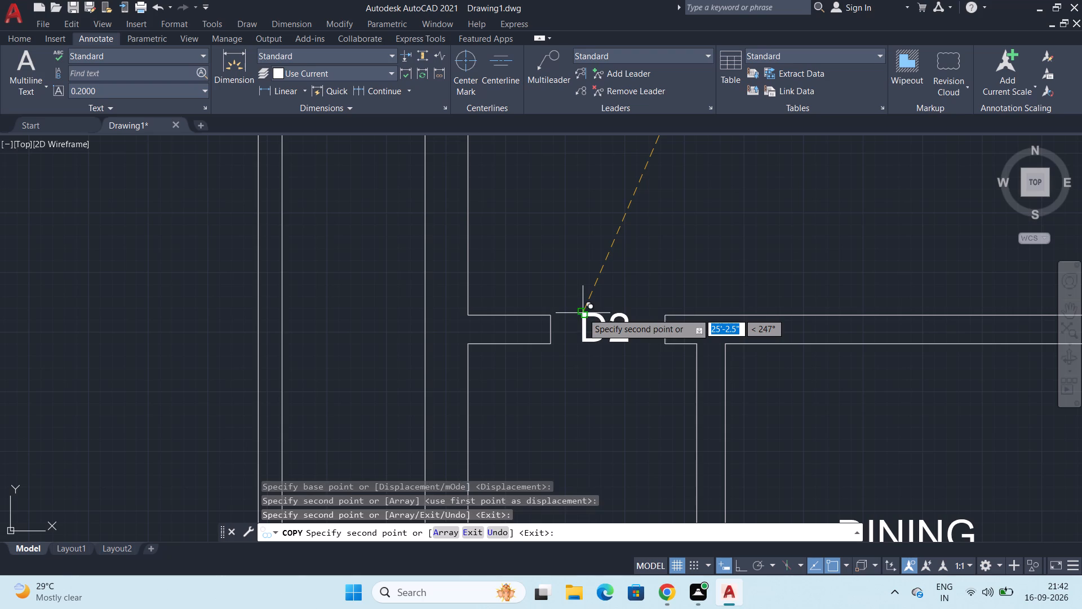
{"action": "scroll", "coordinate": [674, 334], "scroll_direction": "down", "scroll_amount": 2}
{"action": "middle_click_drag", "start_coordinate": [728, 348], "coordinate": [417, 283]}
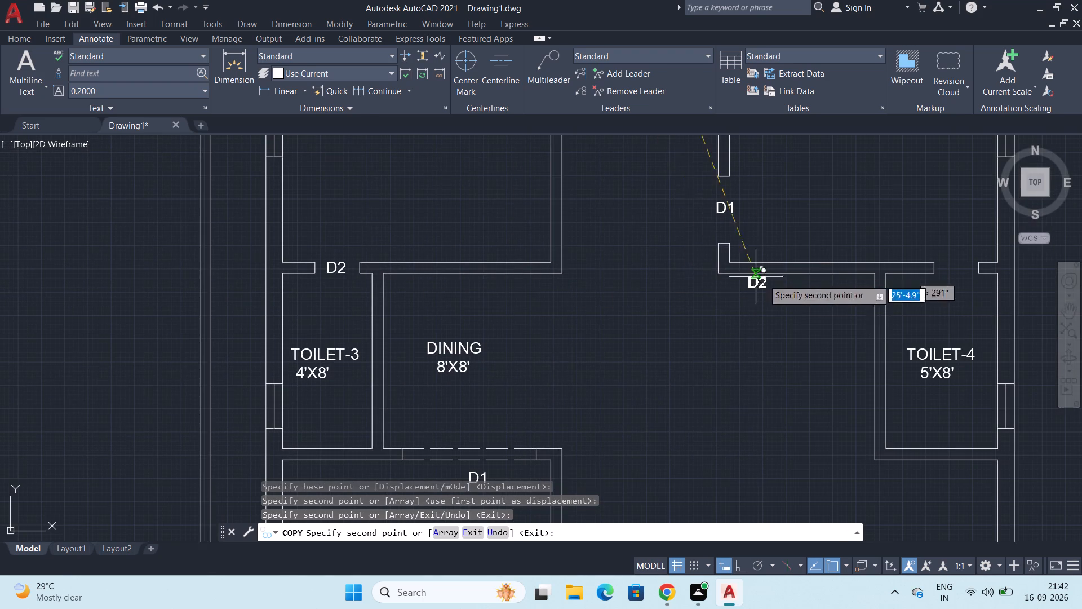
{"action": "scroll", "coordinate": [972, 286], "scroll_direction": "up", "scroll_amount": 1}
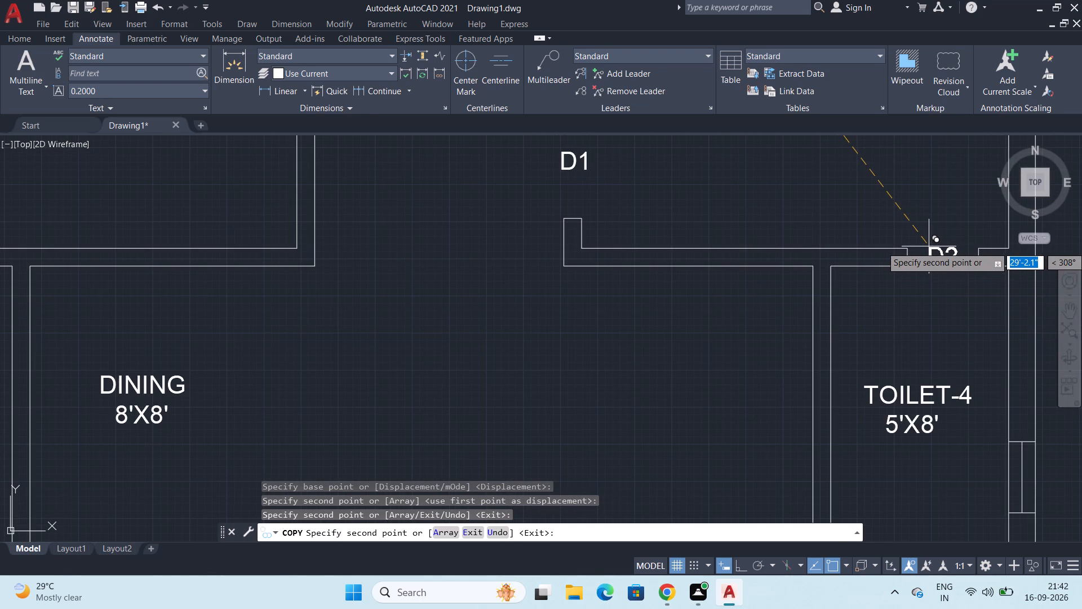
{"action": "left_click", "coordinate": [929, 246]}
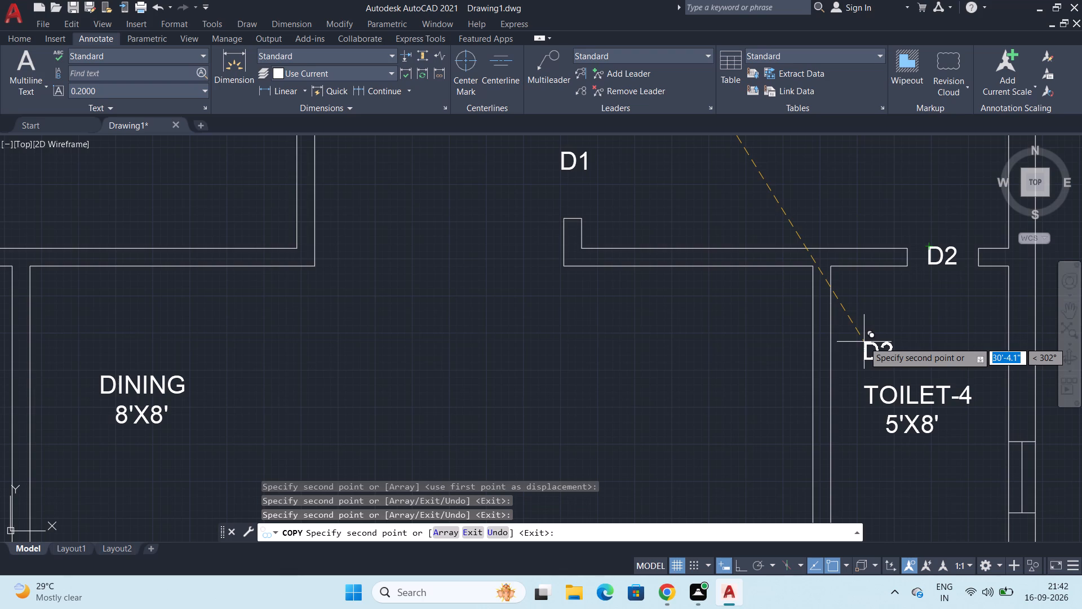
{"action": "scroll", "coordinate": [864, 342], "scroll_direction": "down", "scroll_amount": 1}
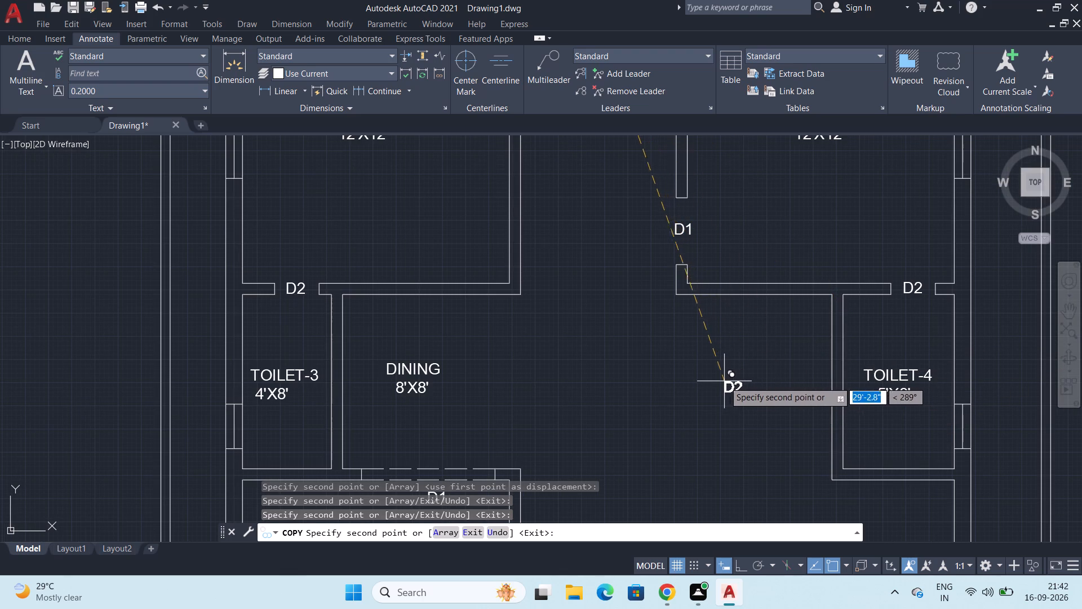
{"action": "scroll", "coordinate": [706, 373], "scroll_direction": "down", "scroll_amount": 2}
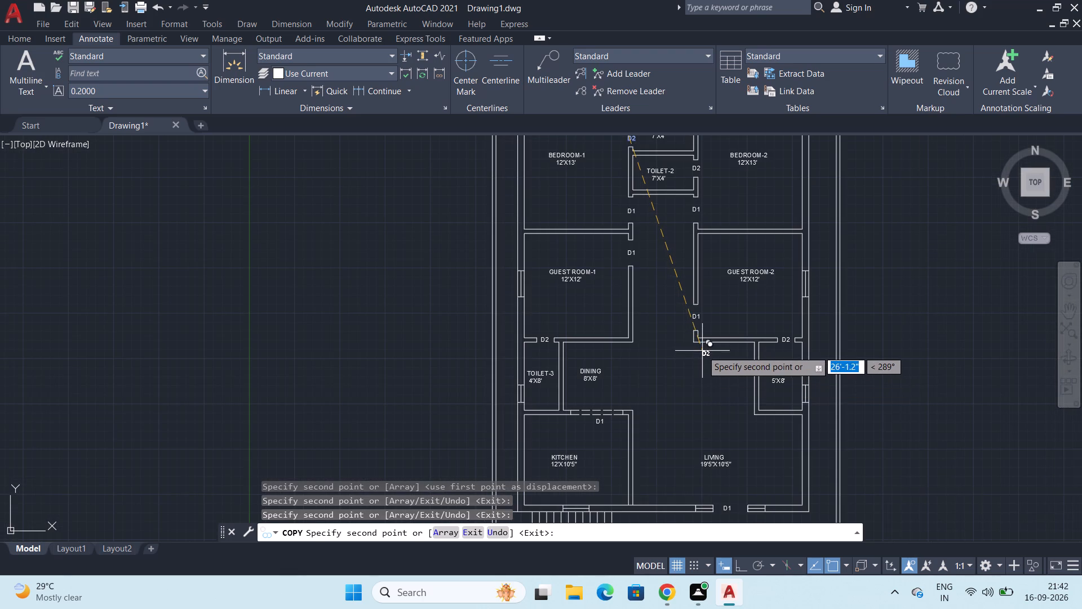
{"action": "middle_click_drag", "start_coordinate": [702, 350], "coordinate": [620, 390]}
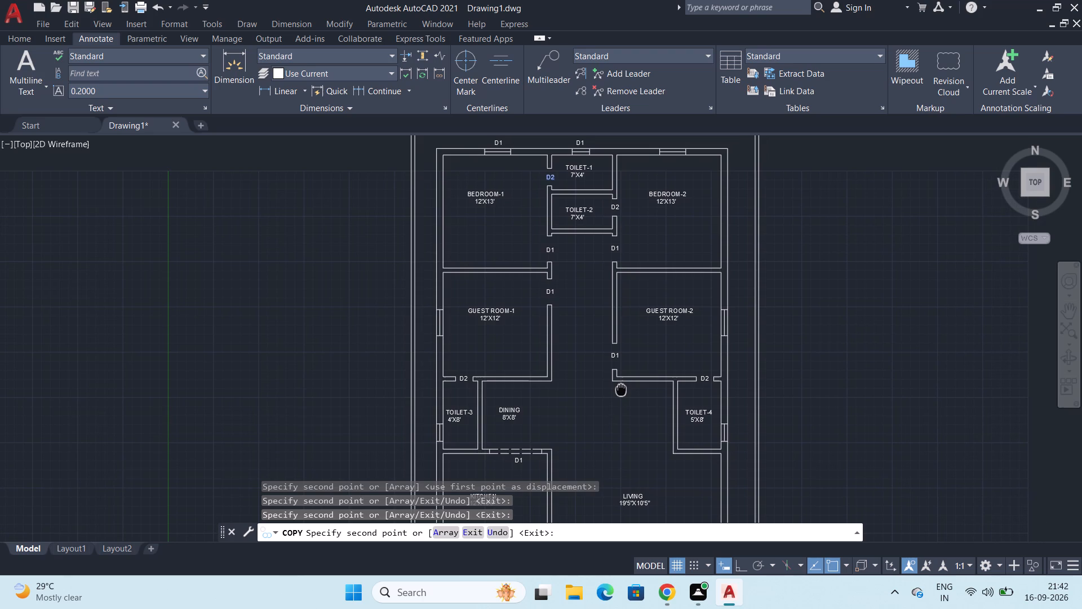
{"action": "middle_click_drag", "start_coordinate": [620, 390], "coordinate": [674, 277]}
{"action": "middle_click_drag", "start_coordinate": [610, 451], "coordinate": [619, 404]}
{"action": "key", "text": "space"}
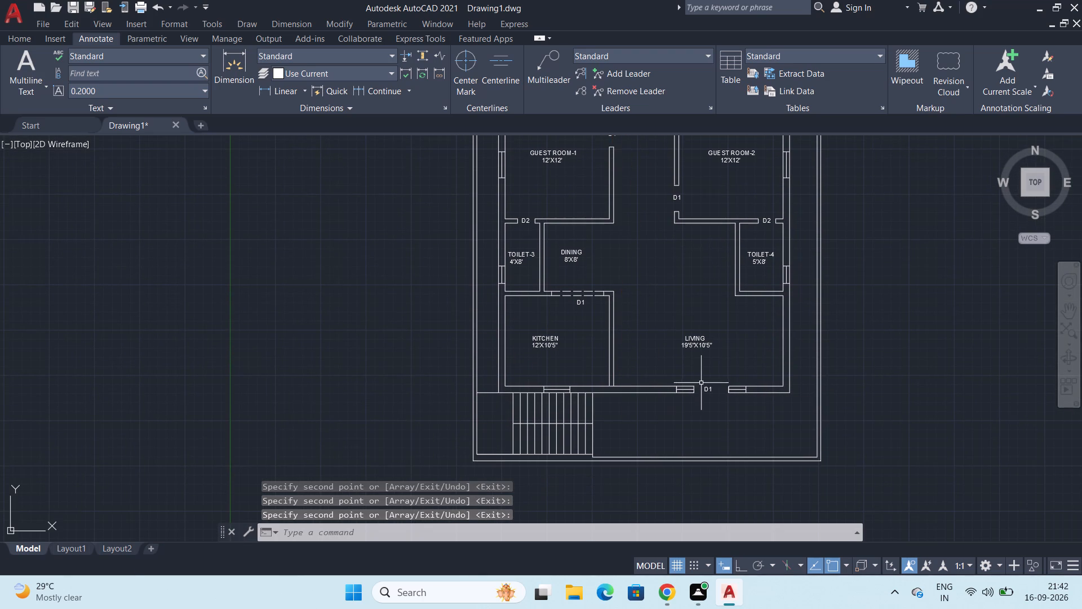
Change the door label at the LIVING room's main entrance to D.
{"action": "scroll", "coordinate": [706, 393], "scroll_direction": "up", "scroll_amount": 2}
{"action": "double_click", "coordinate": [707, 388]}
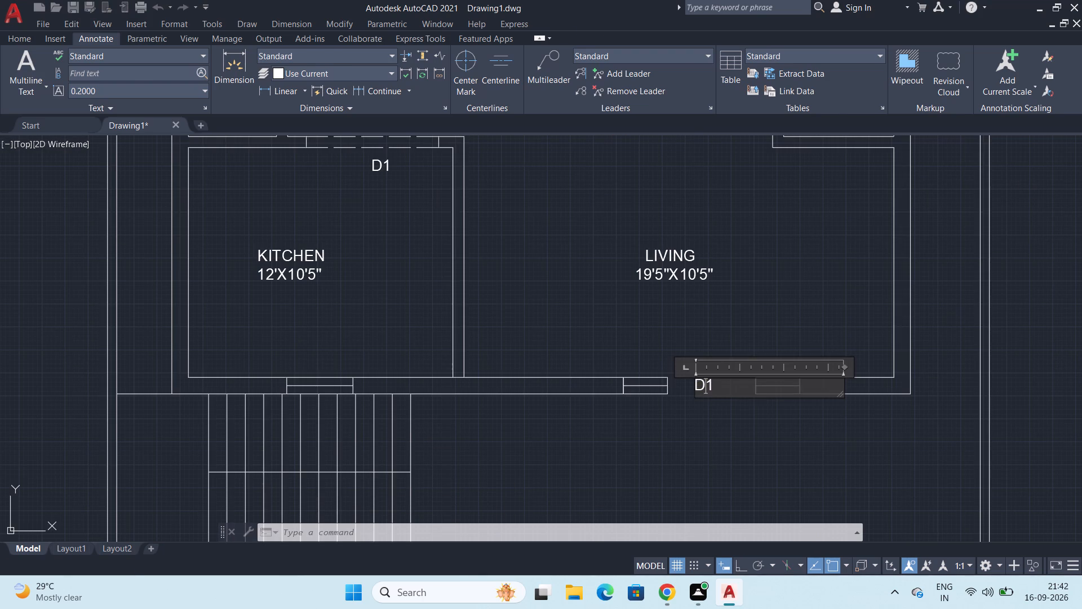
{"action": "left_click", "coordinate": [717, 388]}
{"action": "key", "text": "BackSpace"}
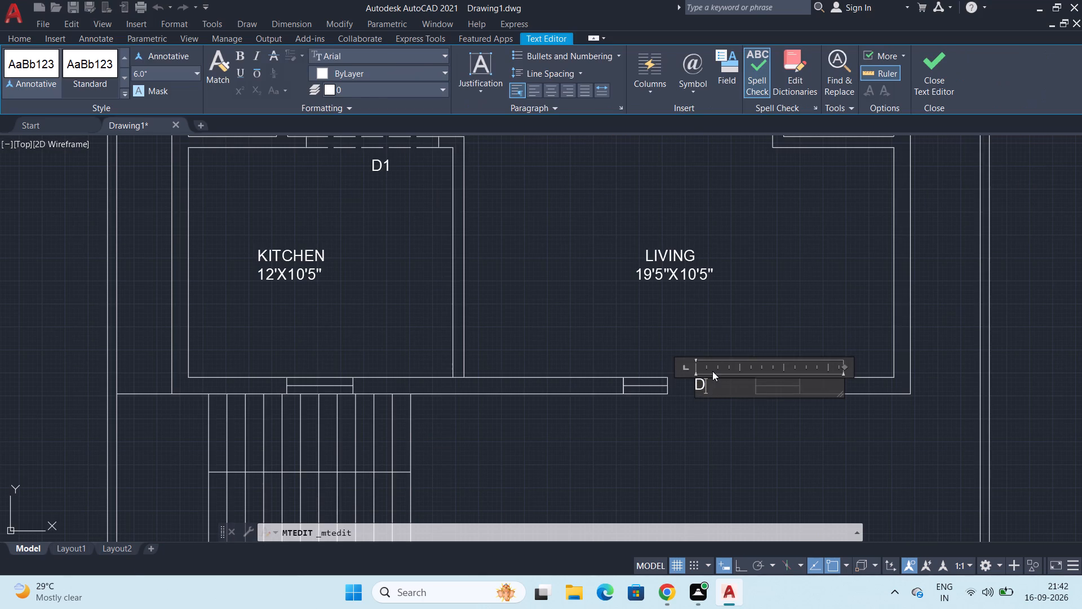
{"action": "left_click", "coordinate": [596, 417]}
{"action": "scroll", "coordinate": [658, 312], "scroll_direction": "down", "scroll_amount": 1}
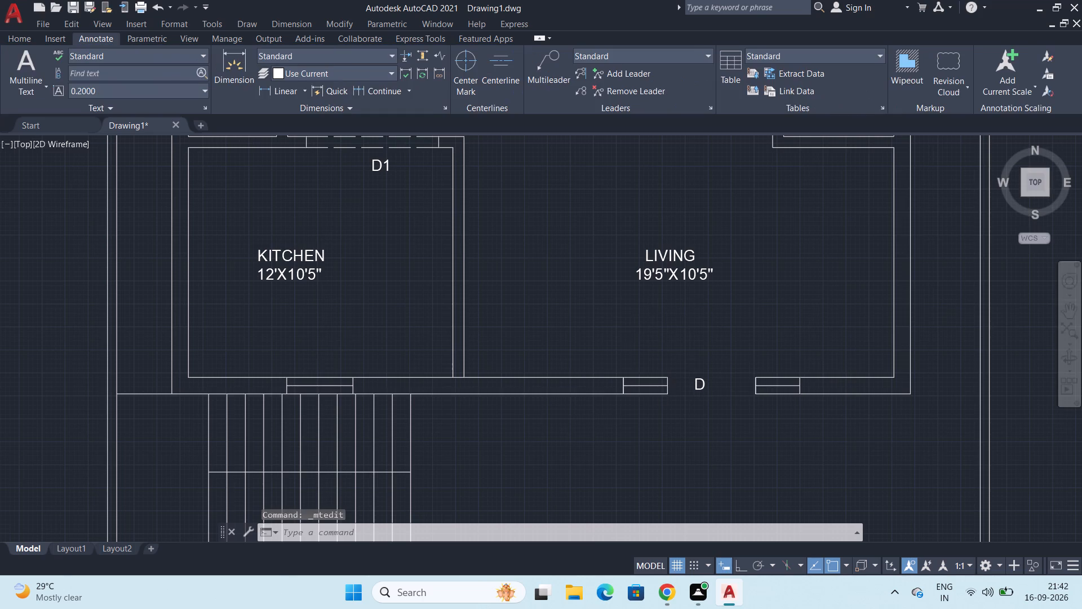
{"action": "scroll", "coordinate": [658, 311], "scroll_direction": "down", "scroll_amount": 2}
{"action": "middle_click_drag", "start_coordinate": [642, 281], "coordinate": [609, 538]}
{"action": "scroll", "coordinate": [561, 326], "scroll_direction": "up", "scroll_amount": 1}
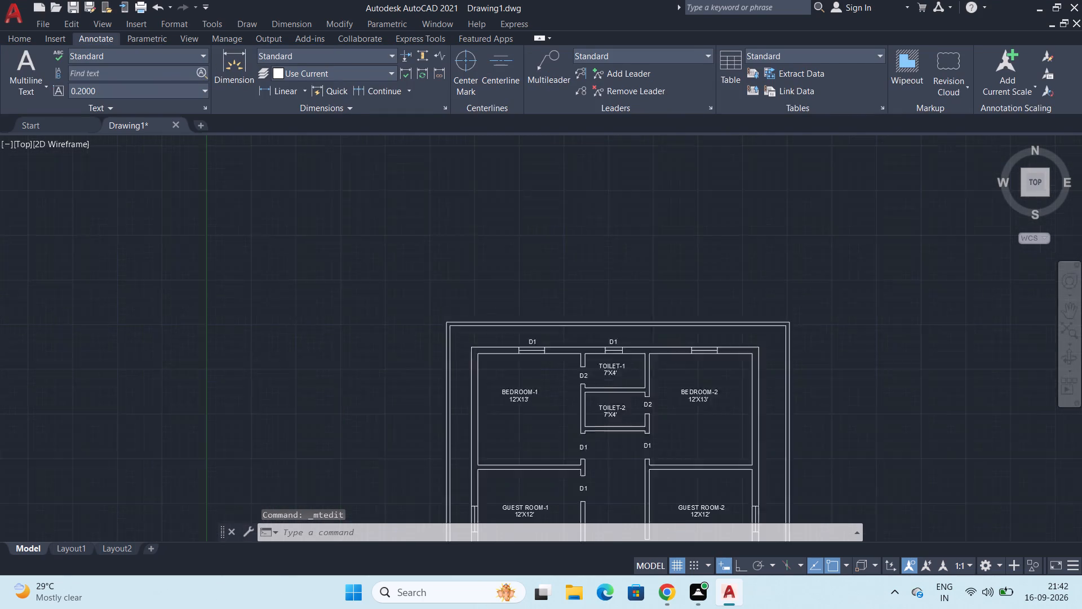
{"action": "scroll", "coordinate": [562, 323], "scroll_direction": "up", "scroll_amount": 3}
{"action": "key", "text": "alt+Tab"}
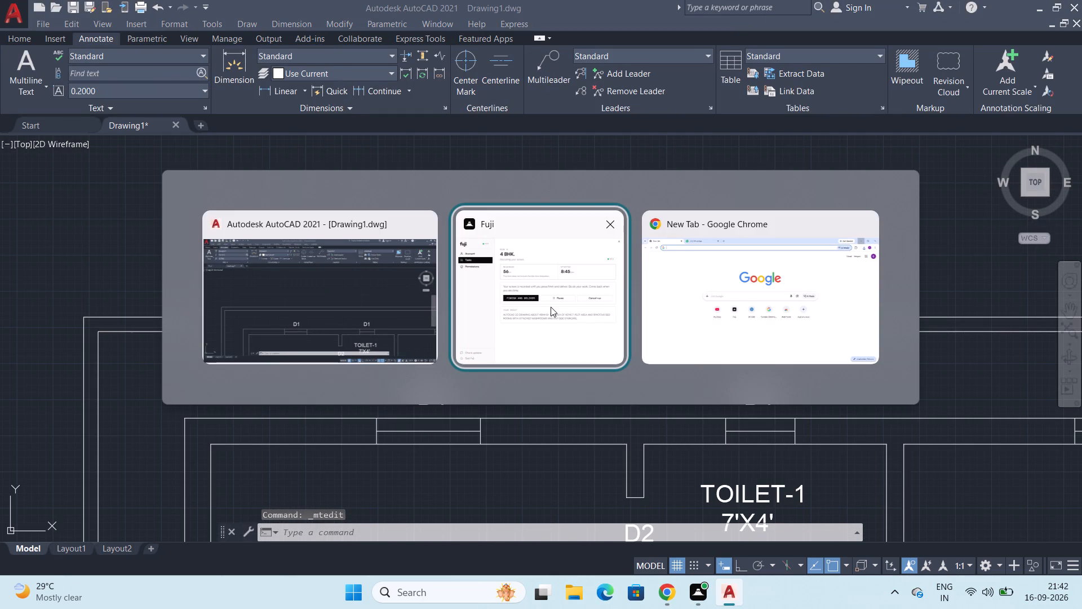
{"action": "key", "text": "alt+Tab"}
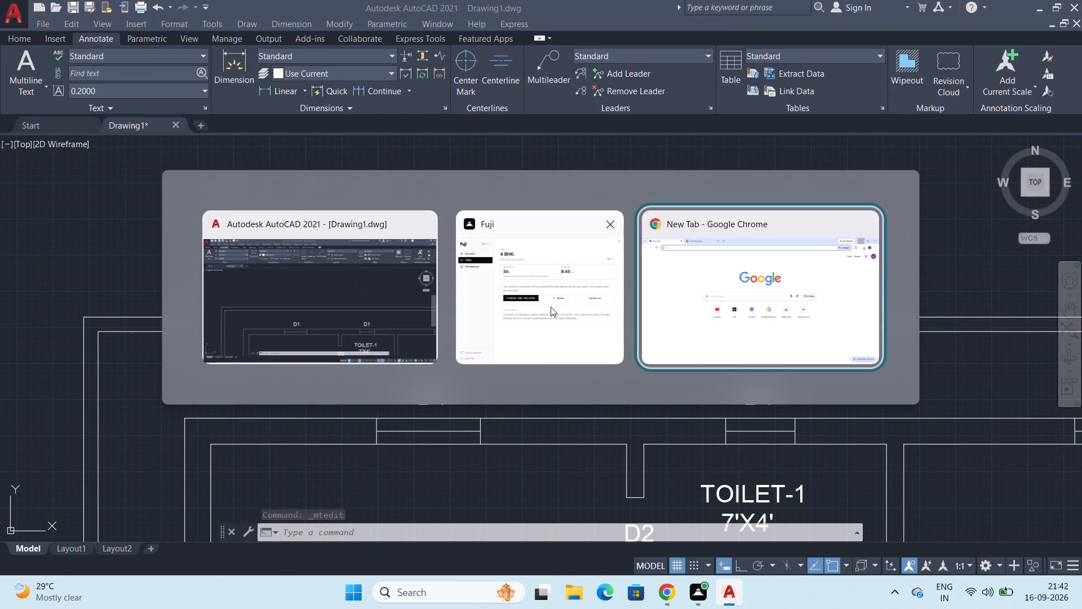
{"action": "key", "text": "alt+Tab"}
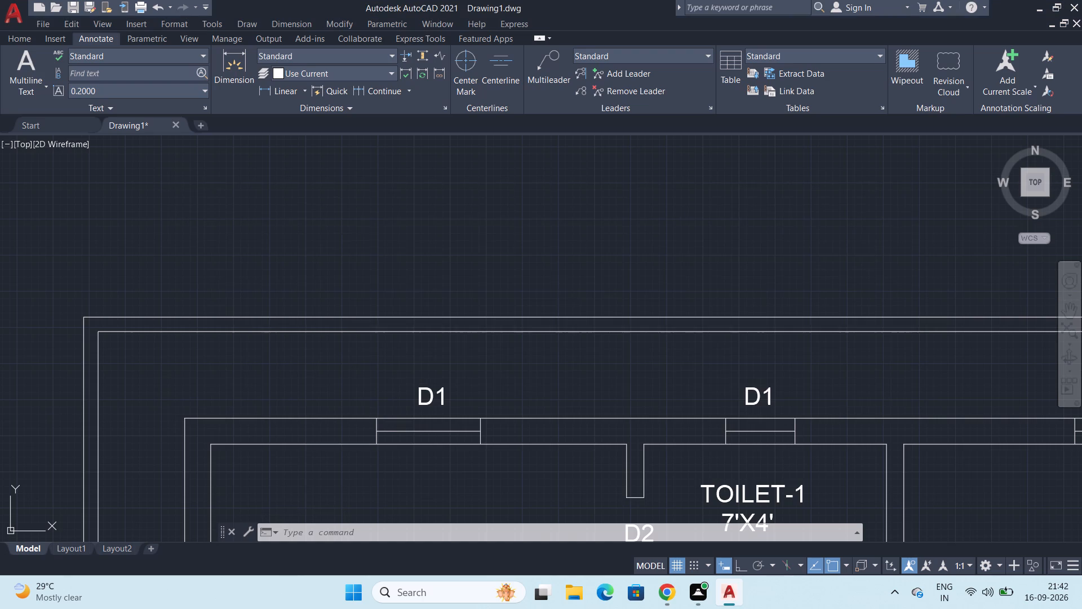
Change the D1 label above BEDROOM-1's window to W.
{"action": "double_click", "coordinate": [435, 393]}
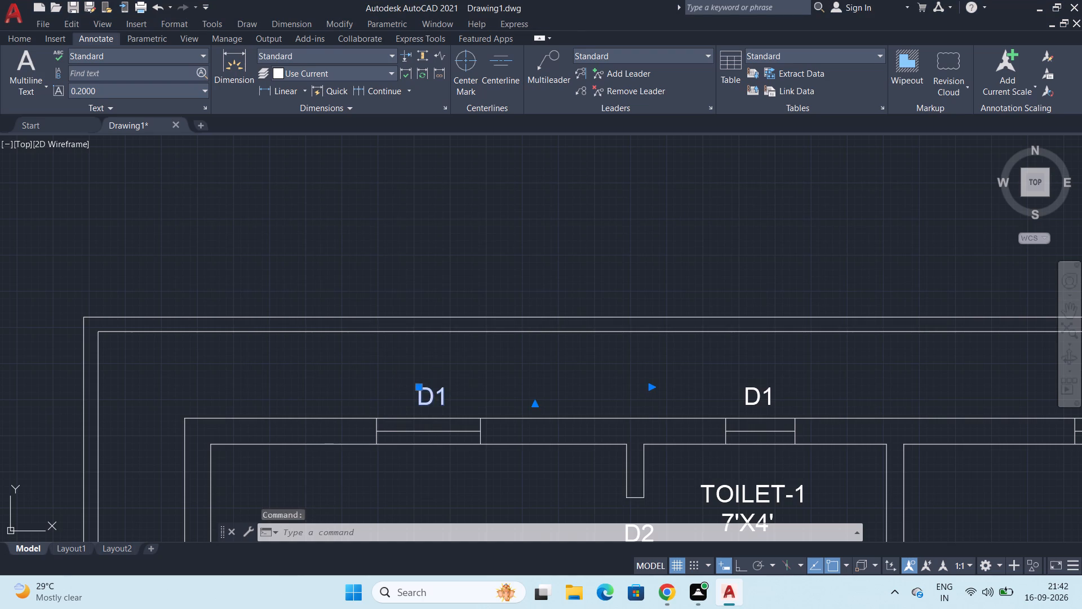
{"action": "left_click", "coordinate": [452, 396]}
{"action": "key", "text": "Delete"}
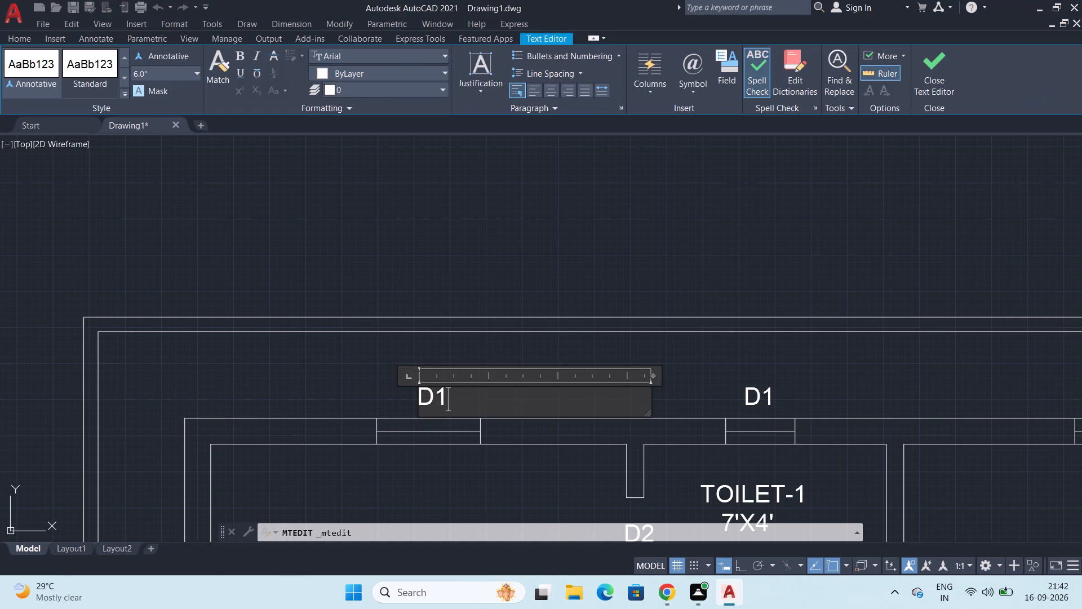
{"action": "key", "text": "Delete"}
{"action": "key", "text": "BackSpace"}
{"action": "key", "text": "BackSpace"}
{"action": "key", "text": "w"}
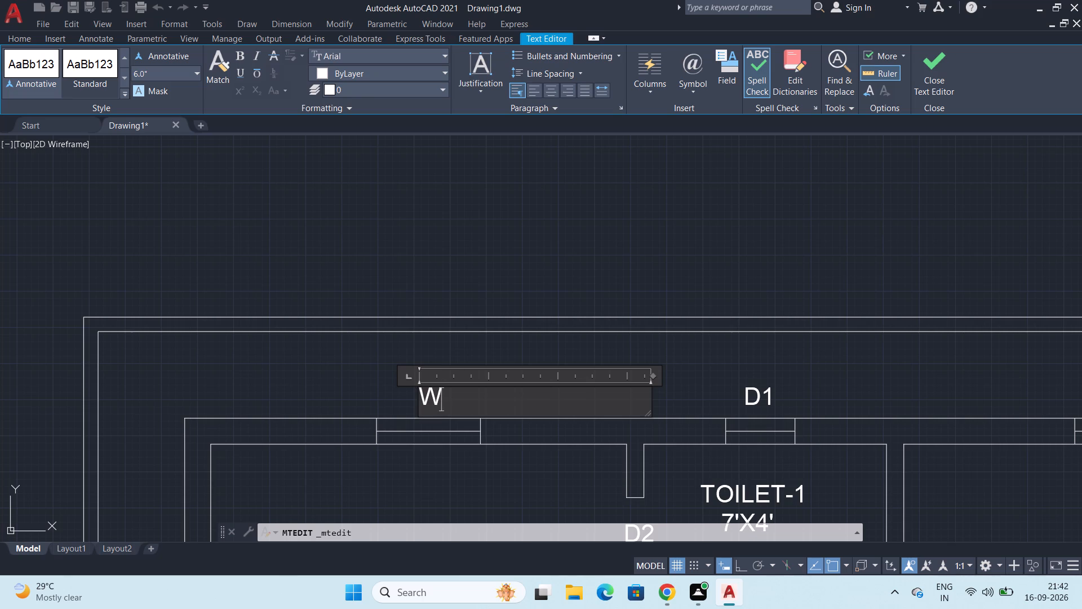
{"action": "left_click", "coordinate": [773, 395]}
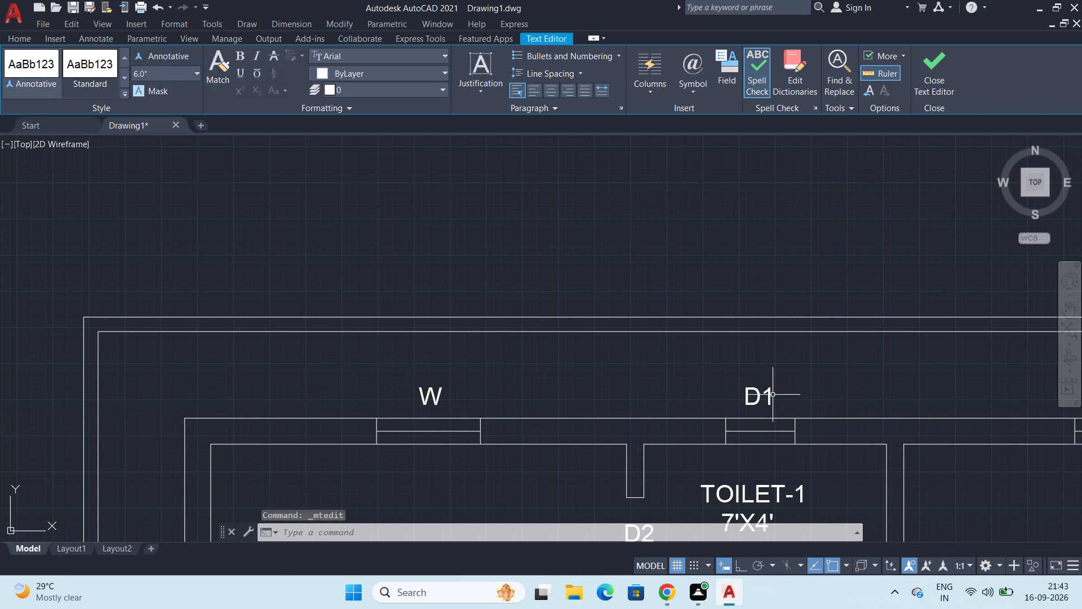
Change the D1 label above TOILET-1's window opening to V.
{"action": "double_click", "coordinate": [771, 398]}
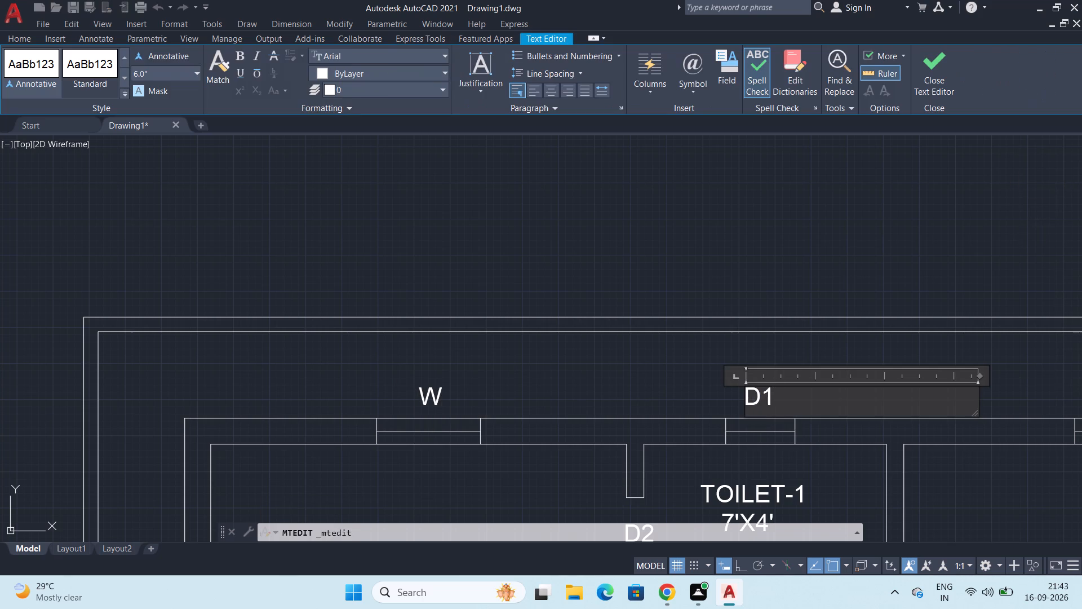
{"action": "left_click", "coordinate": [777, 398]}
{"action": "left_click_drag", "start_coordinate": [777, 398], "coordinate": [687, 396]}
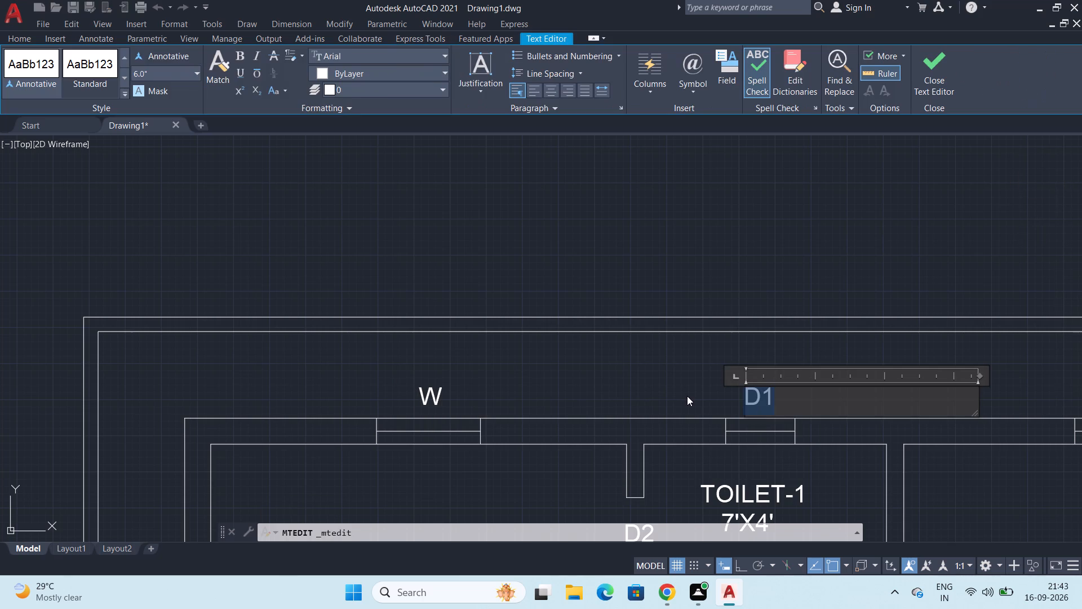
{"action": "key", "text": "v"}
{"action": "left_click", "coordinate": [746, 264]}
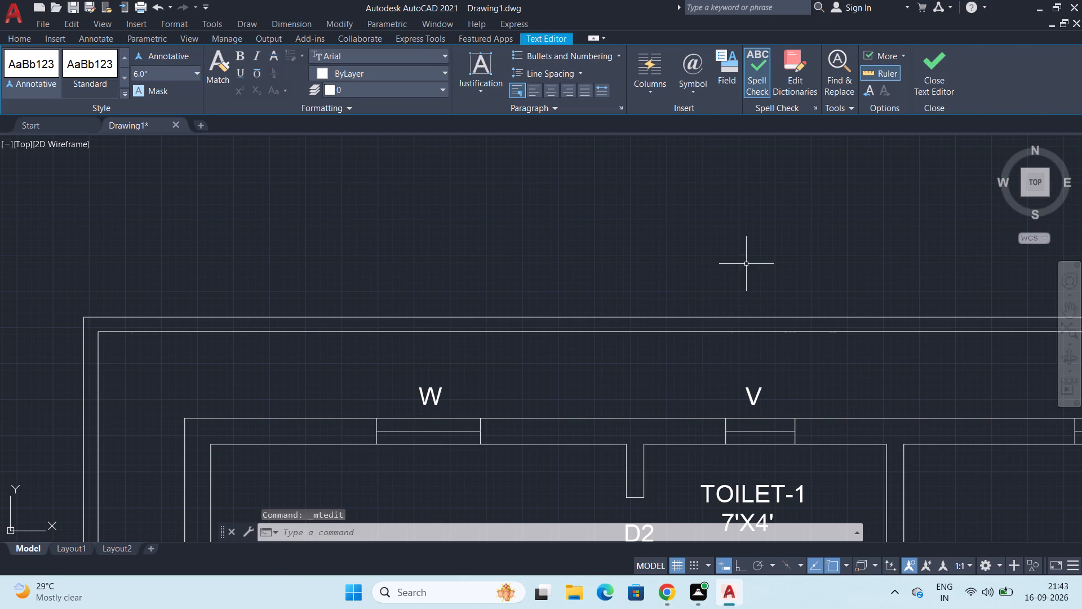
Copy the W label from BEDROOM-1's window to above BEDROOM-2's window, level with the original.
{"action": "scroll", "coordinate": [747, 436], "scroll_direction": "down", "scroll_amount": 1}
{"action": "middle_click_drag", "start_coordinate": [749, 436], "coordinate": [613, 379]}
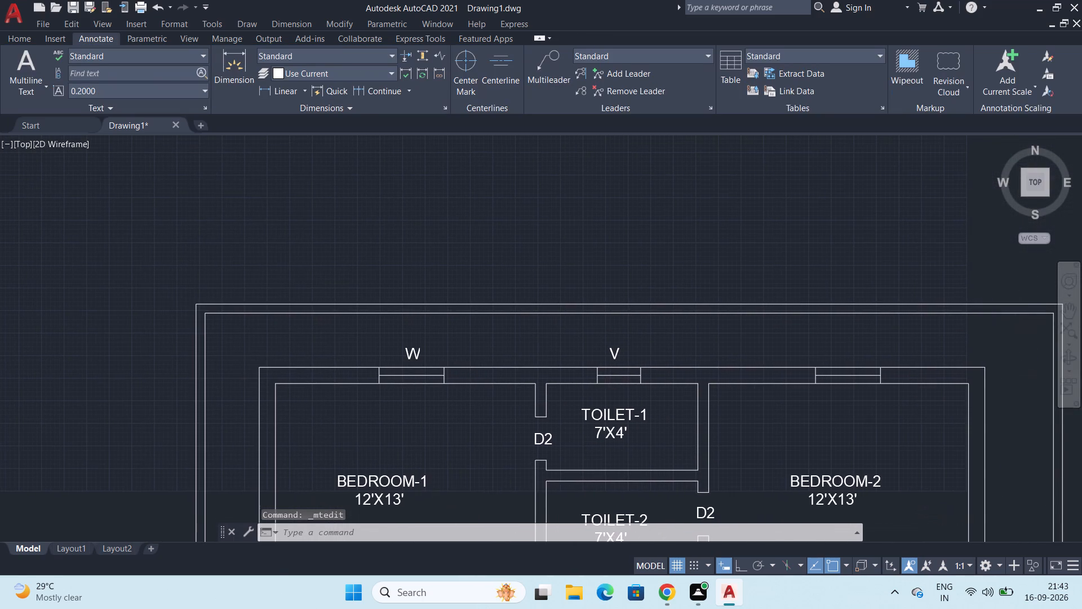
{"action": "left_click", "coordinate": [417, 354]}
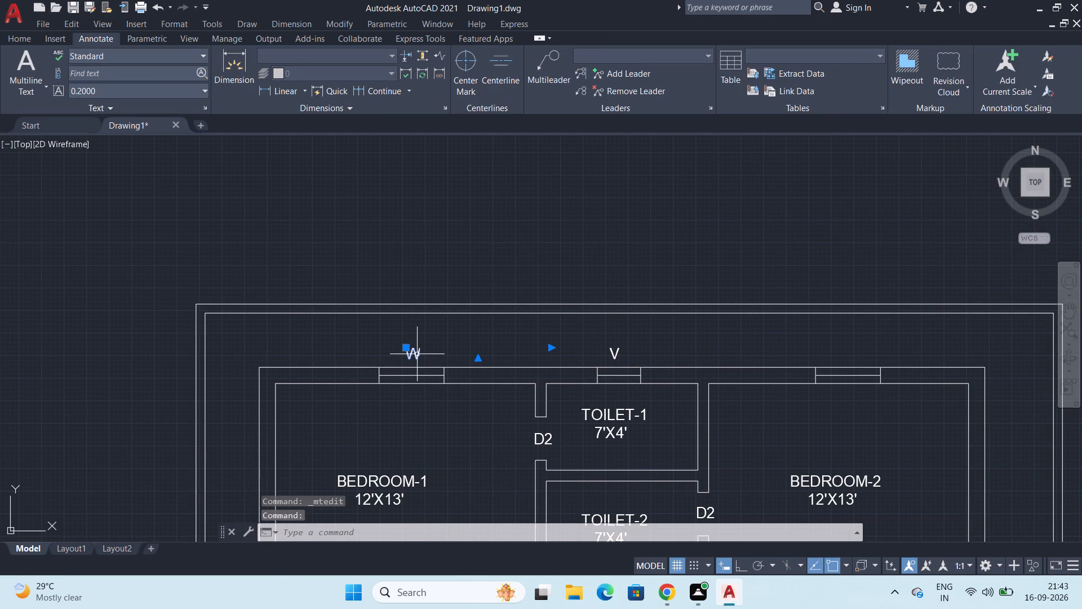
{"action": "type", "text": "CO"}
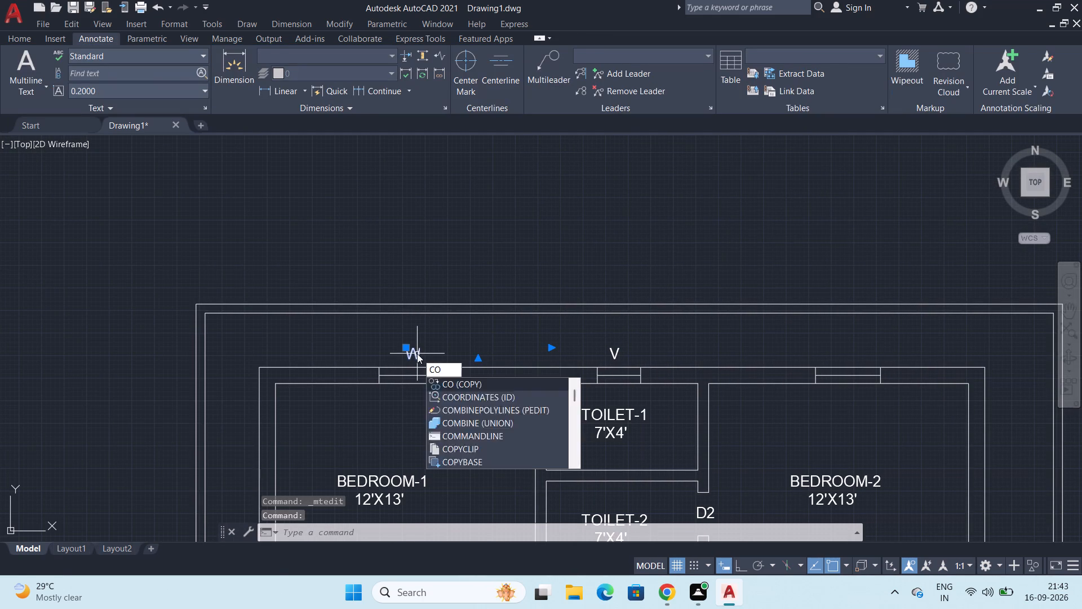
{"action": "key", "text": "Return"}
{"action": "left_click", "coordinate": [407, 346]}
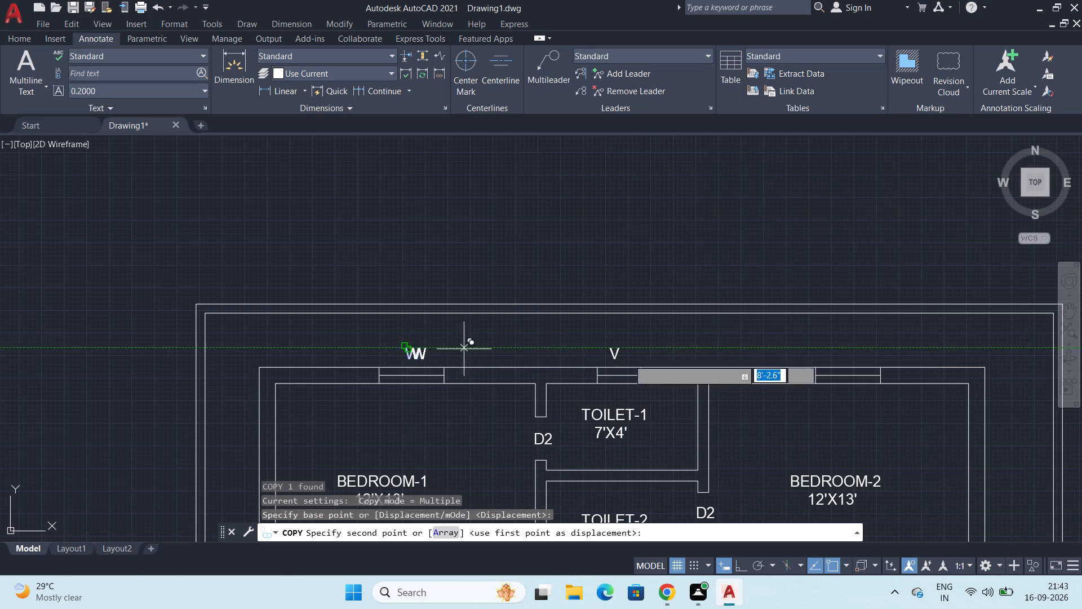
{"action": "middle_click_drag", "start_coordinate": [841, 343], "coordinate": [679, 257]}
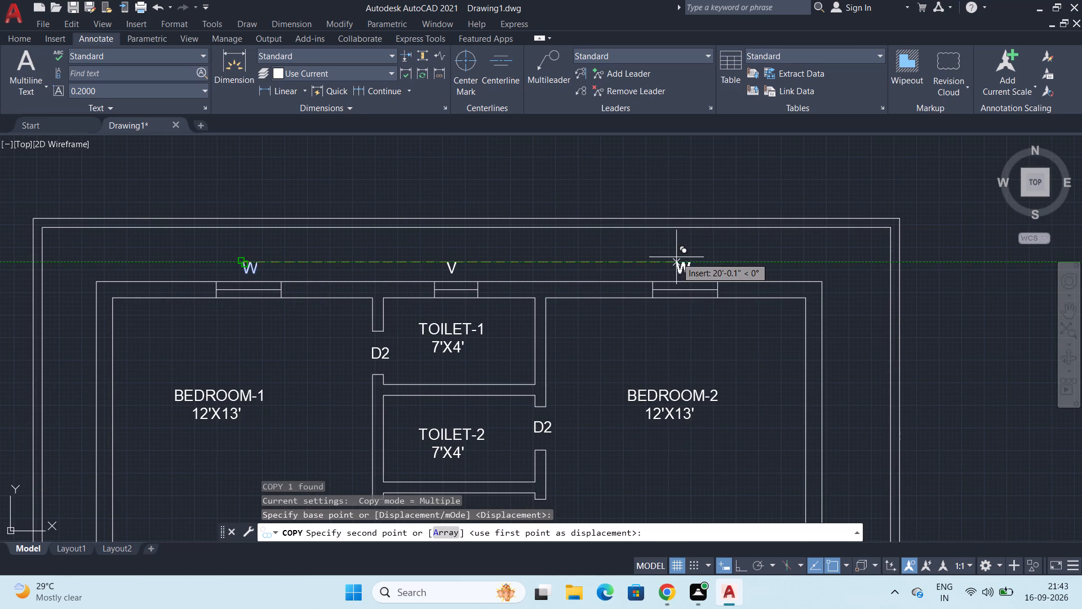
{"action": "left_click", "coordinate": [679, 258]}
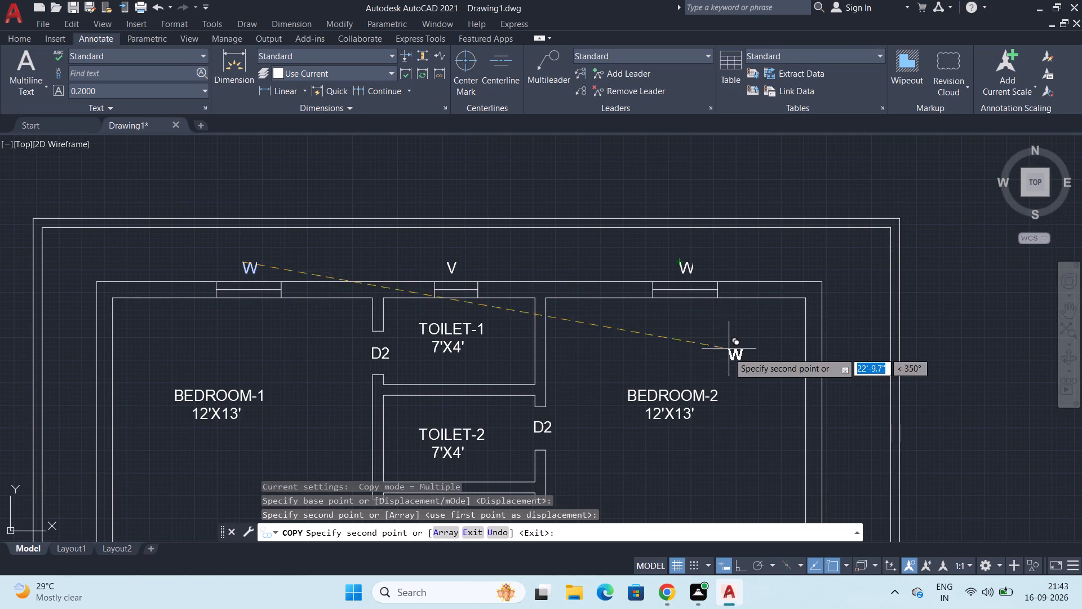
Place another copy of the W label just outside GUEST ROOM-2's outer-wall window.
{"action": "scroll", "coordinate": [726, 409], "scroll_direction": "down", "scroll_amount": 1}
{"action": "middle_click_drag", "start_coordinate": [726, 409], "coordinate": [645, 233]}
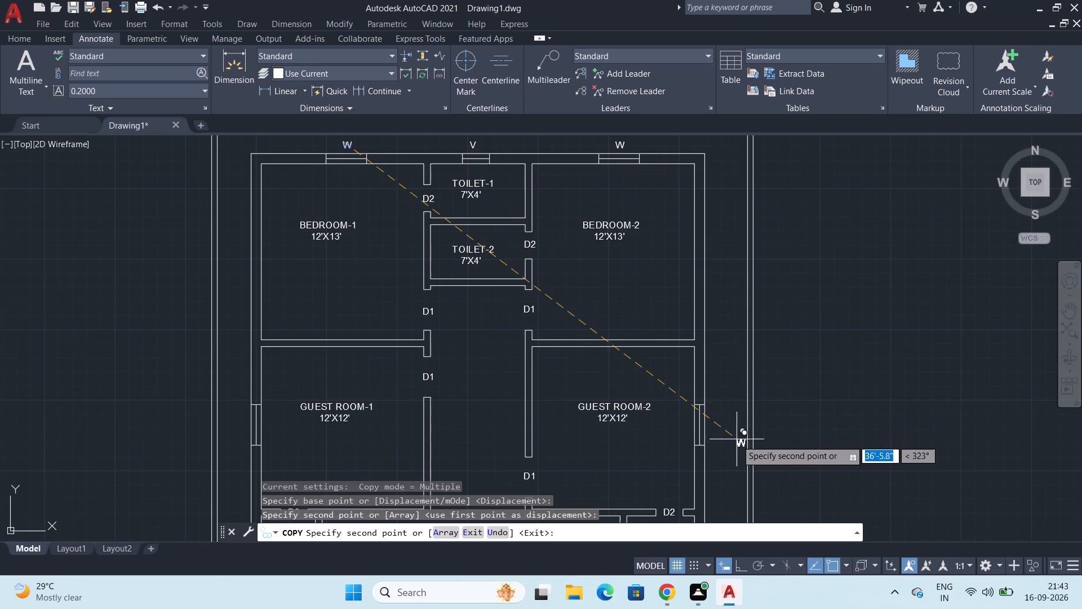
{"action": "middle_click_drag", "start_coordinate": [737, 440], "coordinate": [695, 293]}
{"action": "scroll", "coordinate": [673, 271], "scroll_direction": "up", "scroll_amount": 3}
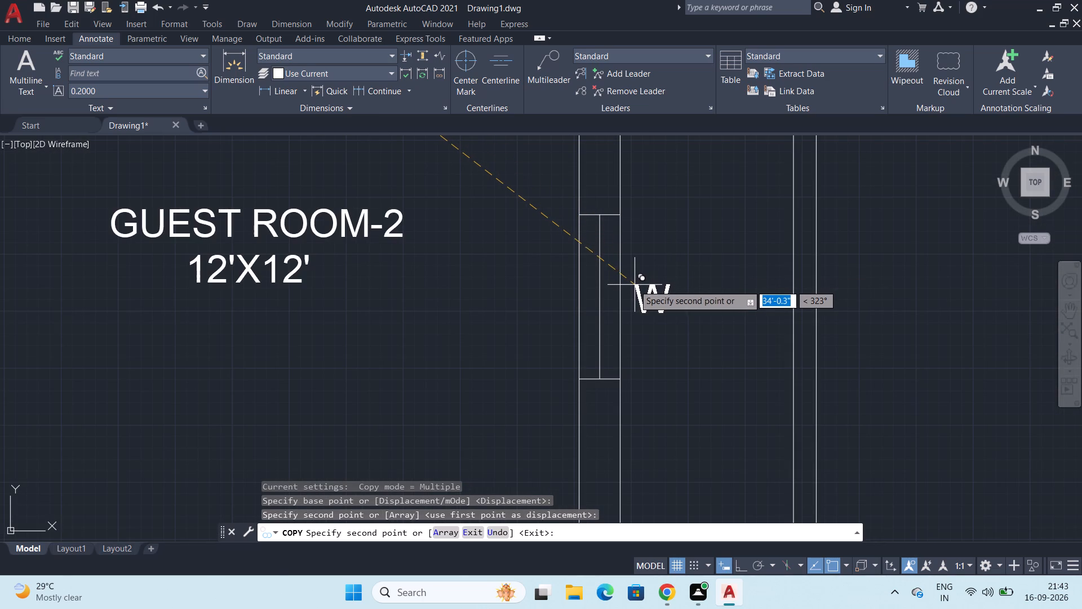
{"action": "left_click", "coordinate": [632, 287]}
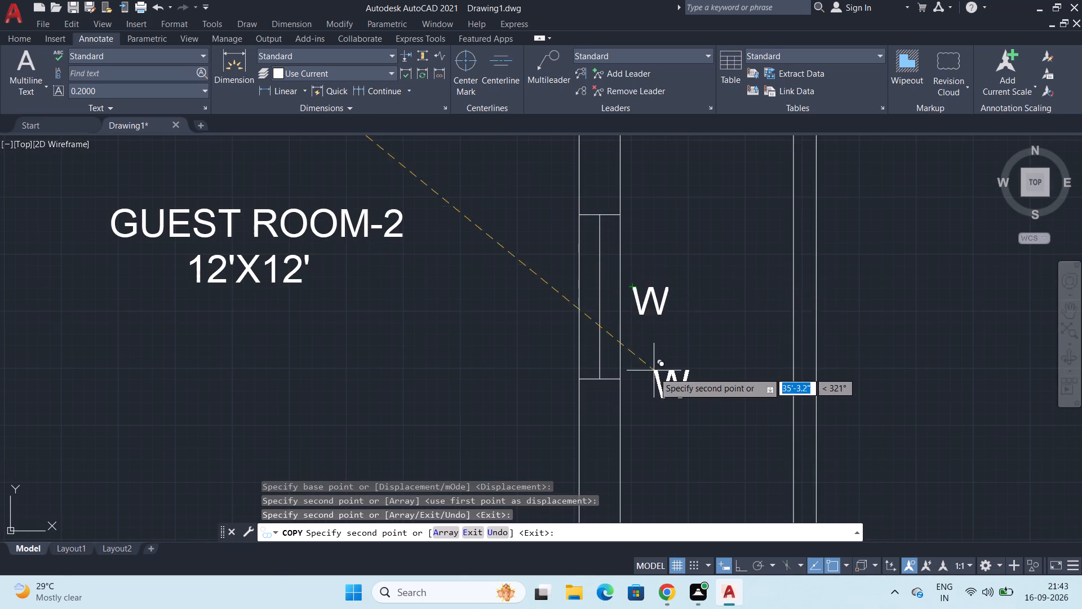
Place copies of the W label outside the two LIVING room windows flanking entrance door D, level with each other.
{"action": "scroll", "coordinate": [654, 374], "scroll_direction": "down", "scroll_amount": 1}
{"action": "middle_click_drag", "start_coordinate": [661, 436], "coordinate": [694, 200]}
{"action": "scroll", "coordinate": [676, 323], "scroll_direction": "down", "scroll_amount": 2}
{"action": "middle_click_drag", "start_coordinate": [690, 406], "coordinate": [694, 389]}
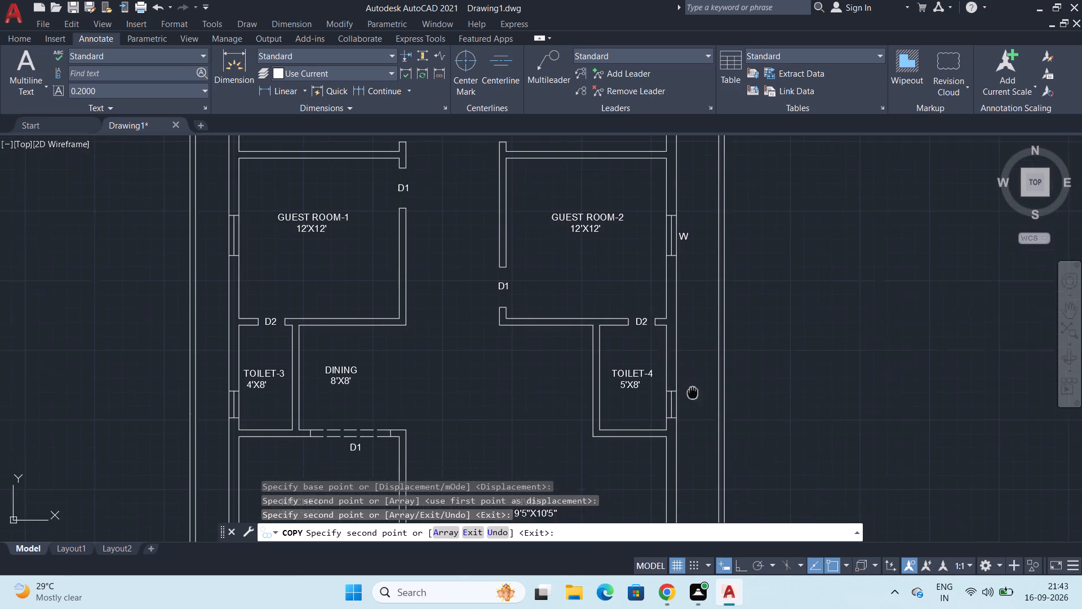
{"action": "middle_click_drag", "start_coordinate": [694, 389], "coordinate": [682, 219]}
{"action": "middle_click_drag", "start_coordinate": [669, 230], "coordinate": [668, 267]}
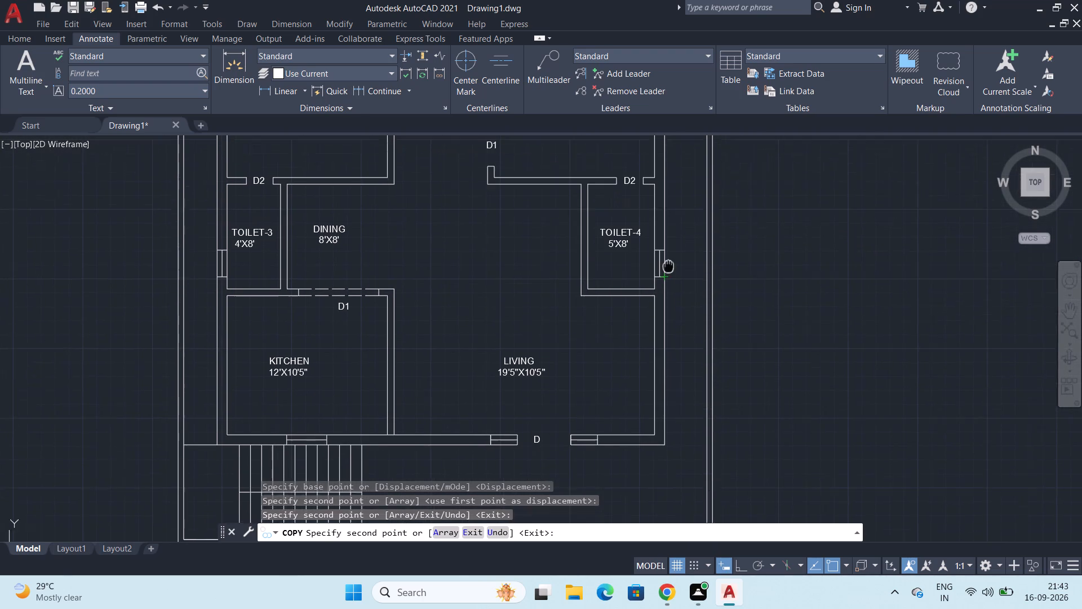
{"action": "middle_click_drag", "start_coordinate": [668, 267], "coordinate": [656, 342]}
{"action": "scroll", "coordinate": [597, 357], "scroll_direction": "down", "scroll_amount": 1}
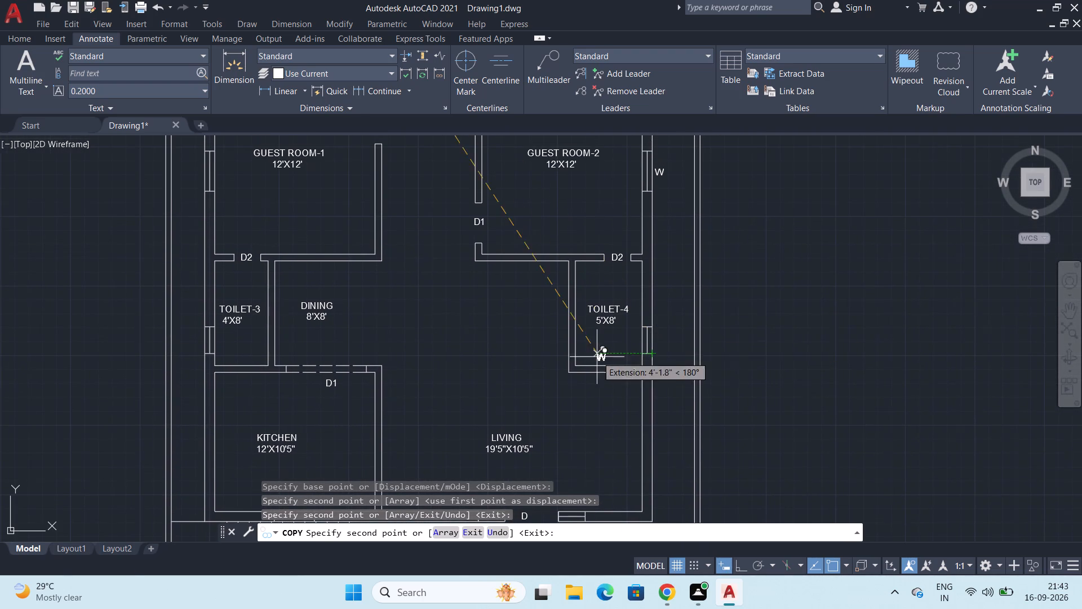
{"action": "scroll", "coordinate": [597, 357], "scroll_direction": "down", "scroll_amount": 1}
{"action": "middle_click_drag", "start_coordinate": [597, 357], "coordinate": [647, 272]}
{"action": "scroll", "coordinate": [595, 340], "scroll_direction": "up", "scroll_amount": 4}
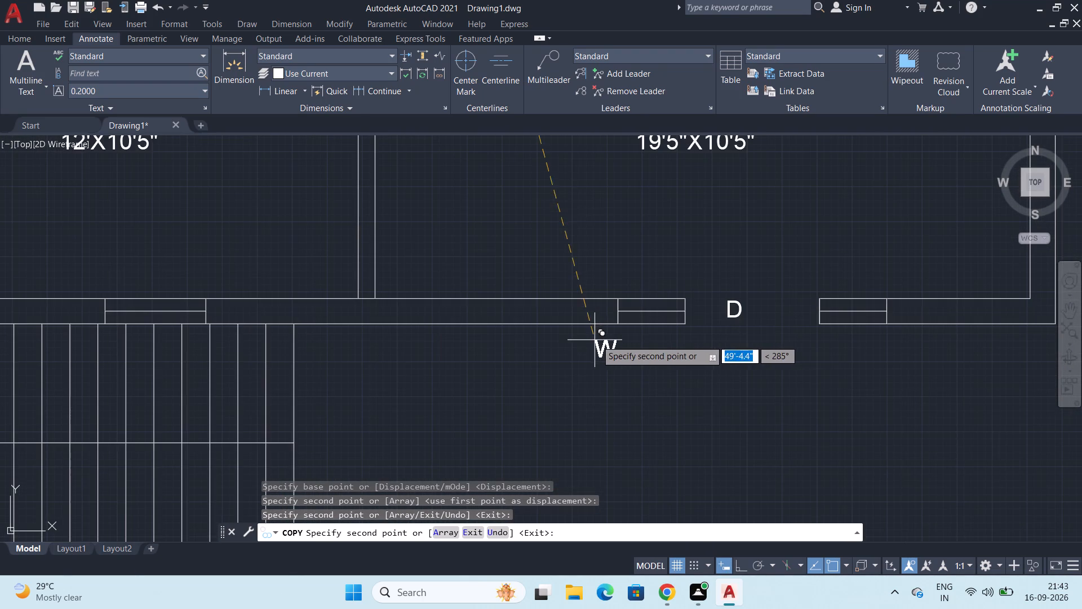
{"action": "left_click", "coordinate": [639, 345]}
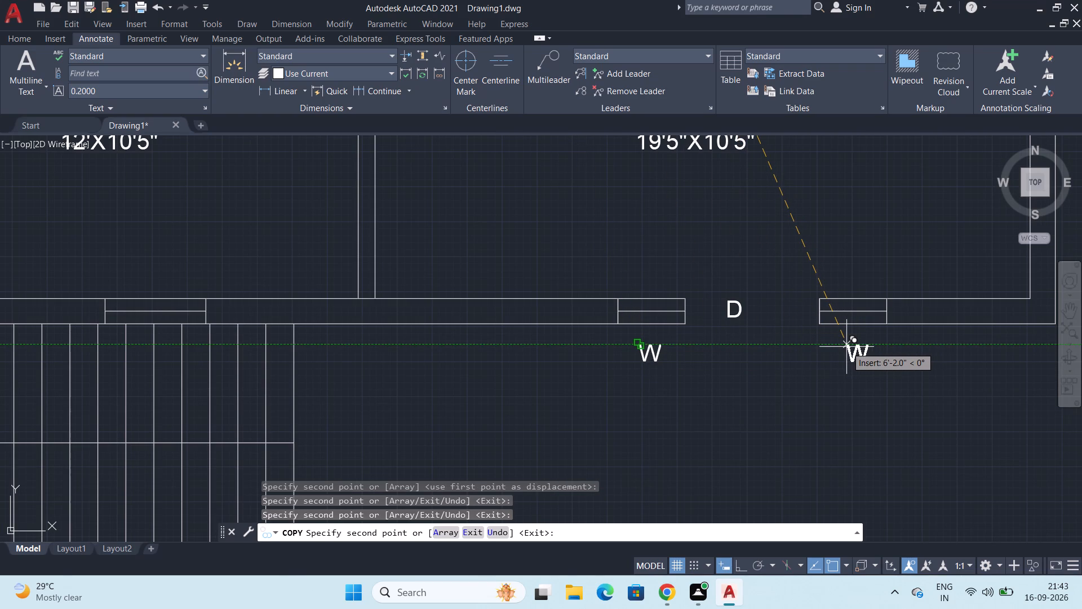
{"action": "left_click", "coordinate": [846, 347]}
Place a copy of the W label just outside the KITCHEN window, over the stairs.
{"action": "scroll", "coordinate": [437, 332], "scroll_direction": "down", "scroll_amount": 1}
{"action": "scroll", "coordinate": [363, 306], "scroll_direction": "down", "scroll_amount": 1}
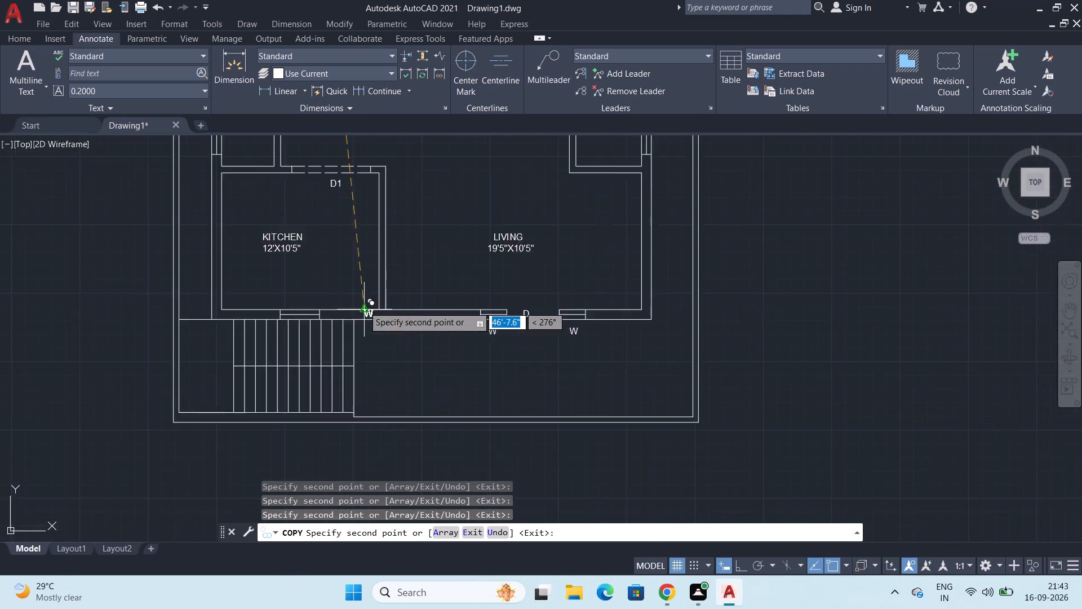
{"action": "scroll", "coordinate": [363, 306], "scroll_direction": "down", "scroll_amount": 1}
{"action": "middle_click_drag", "start_coordinate": [322, 283], "coordinate": [446, 296]}
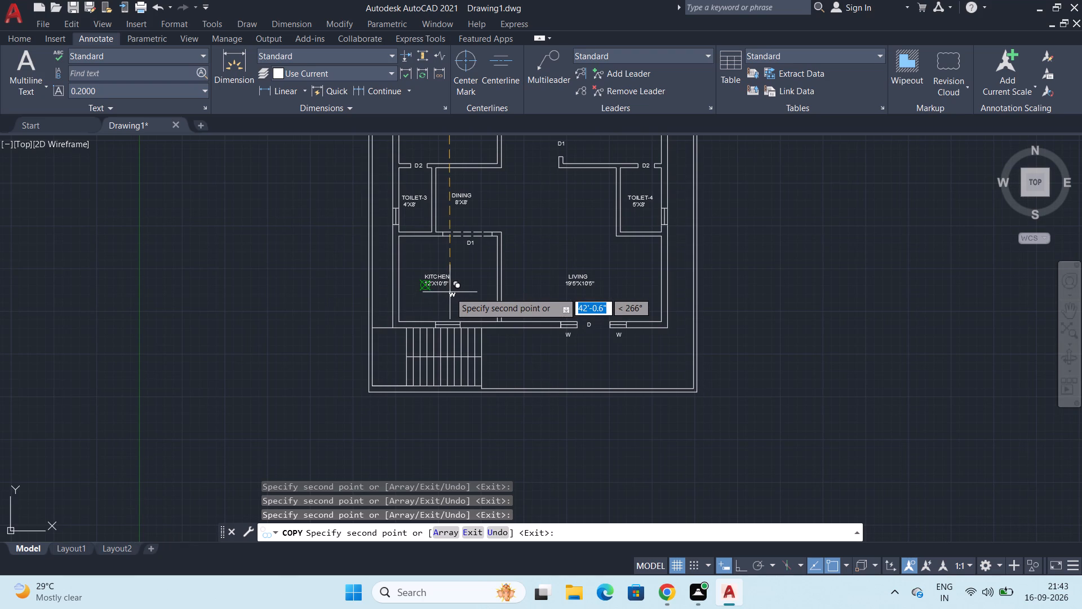
{"action": "scroll", "coordinate": [451, 370], "scroll_direction": "up", "scroll_amount": 2}
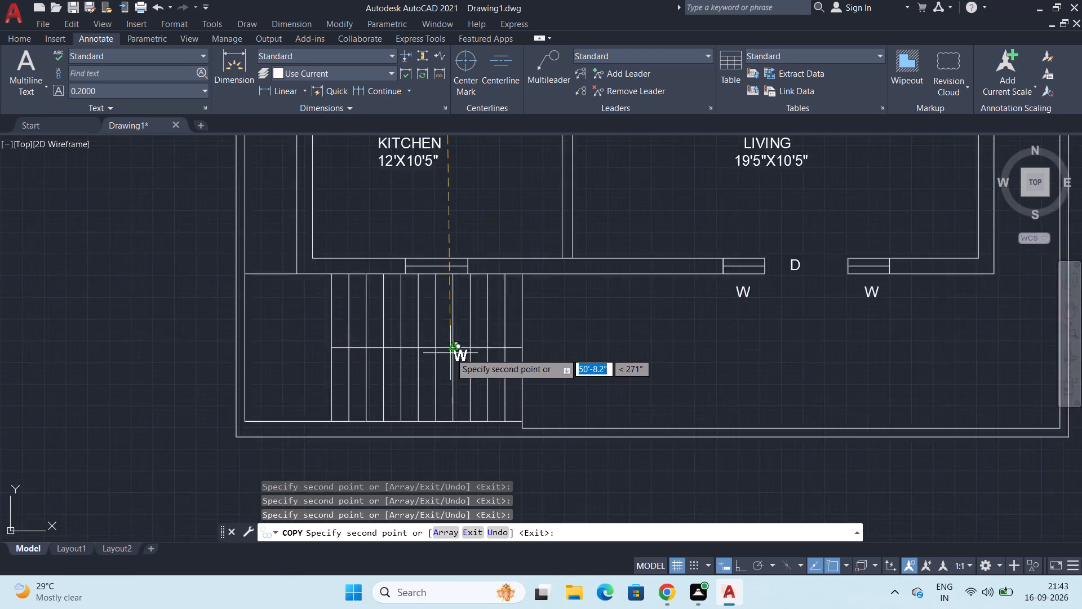
{"action": "scroll", "coordinate": [450, 353], "scroll_direction": "up", "scroll_amount": 1}
{"action": "middle_click_drag", "start_coordinate": [451, 296], "coordinate": [459, 336]}
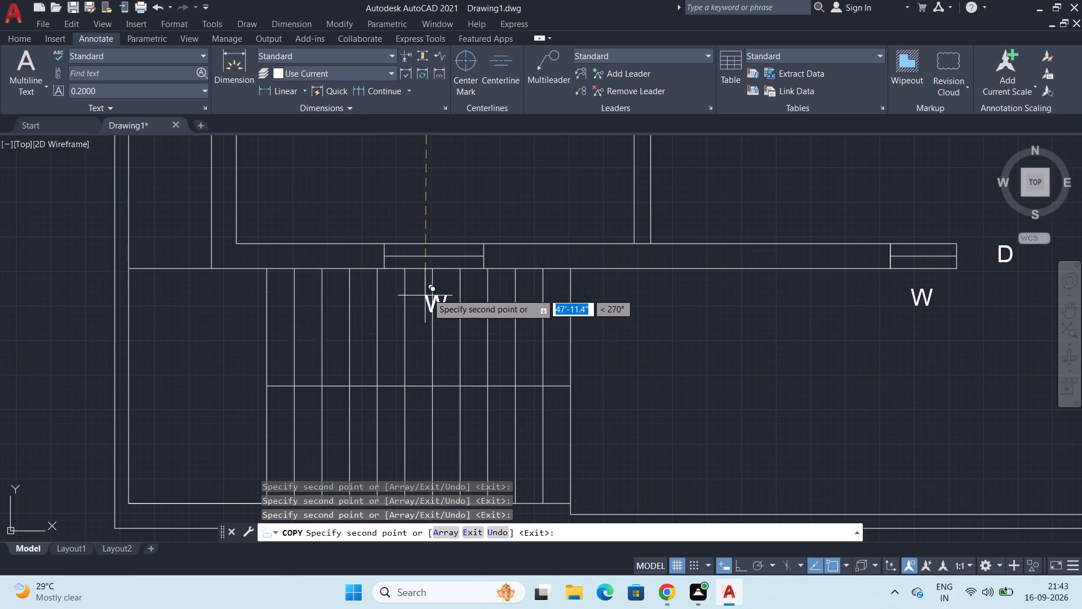
{"action": "left_click", "coordinate": [422, 286]}
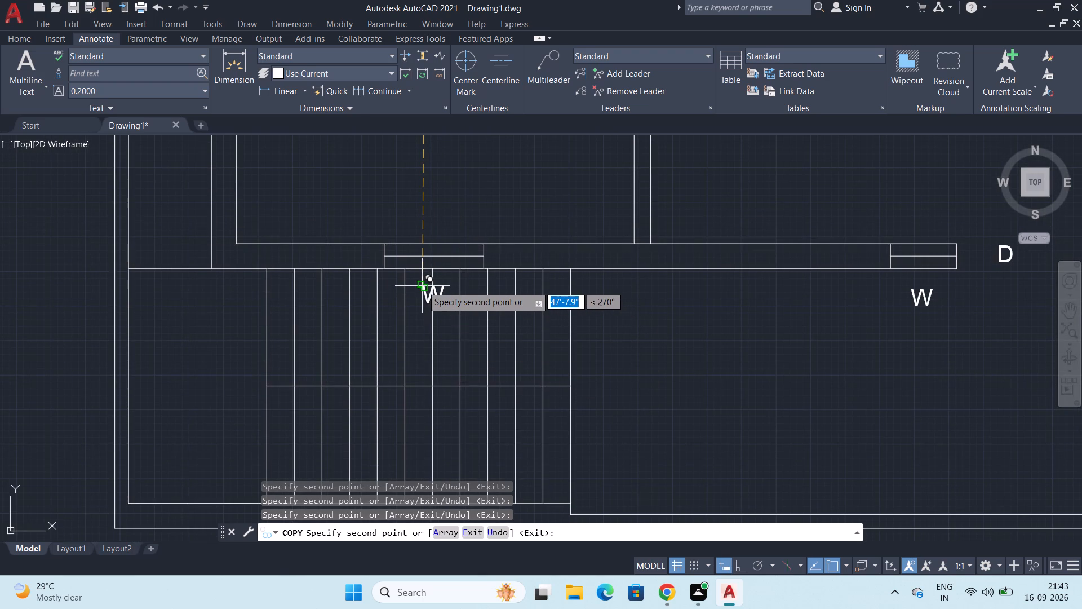
Place a last copy of the W label just outside GUEST ROOM-1's outer-wall window.
{"action": "scroll", "coordinate": [228, 244], "scroll_direction": "down", "scroll_amount": 2}
{"action": "middle_click_drag", "start_coordinate": [228, 244], "coordinate": [535, 450]}
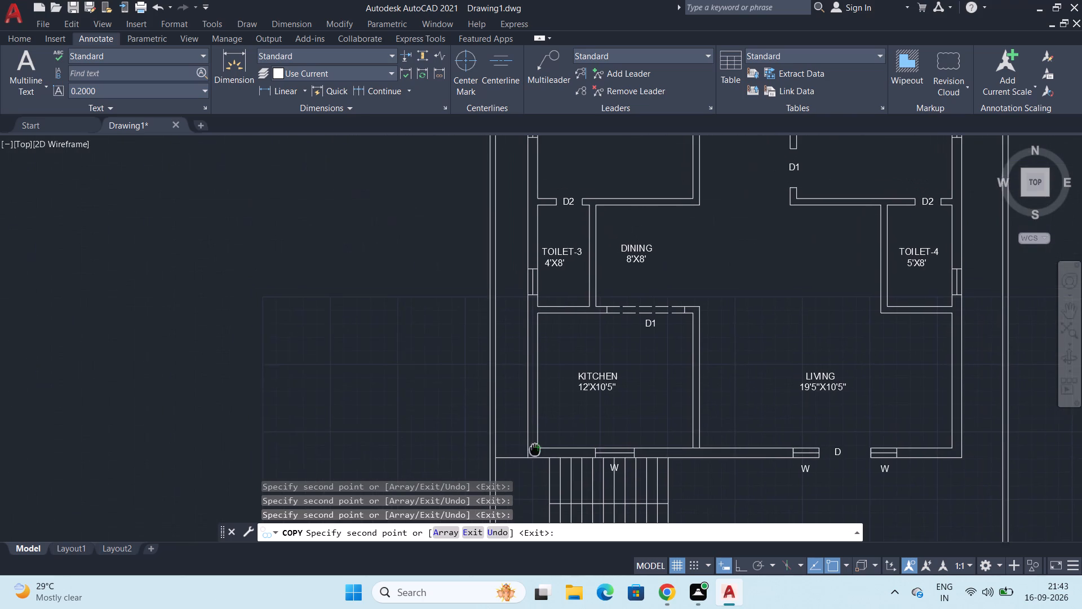
{"action": "middle_click_drag", "start_coordinate": [535, 450], "coordinate": [540, 454]}
{"action": "middle_click_drag", "start_coordinate": [534, 285], "coordinate": [534, 289]}
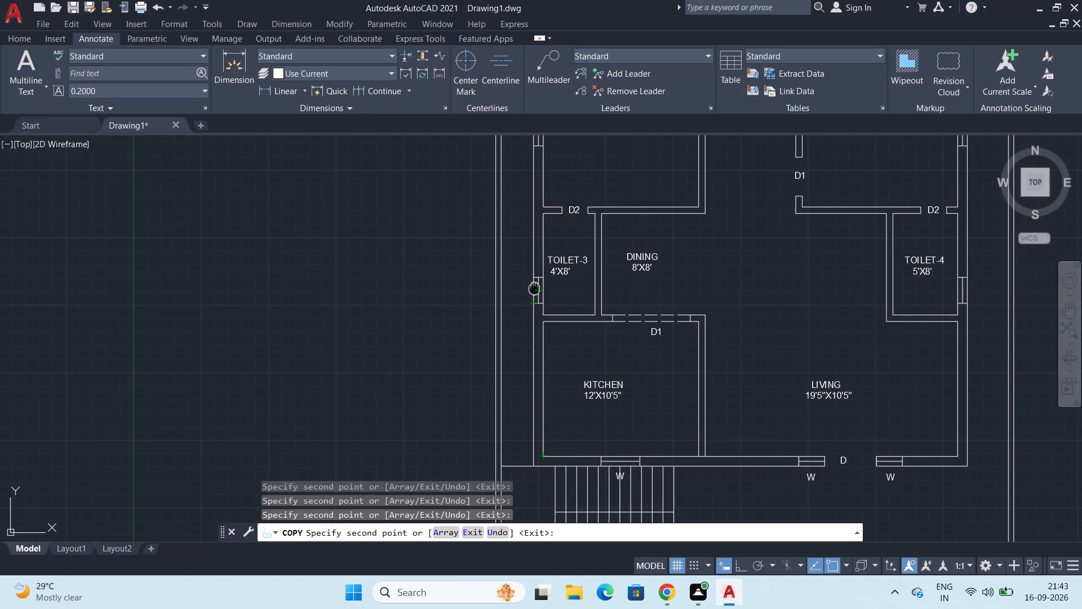
{"action": "middle_click_drag", "start_coordinate": [534, 289], "coordinate": [467, 423]}
{"action": "scroll", "coordinate": [468, 272], "scroll_direction": "up", "scroll_amount": 1}
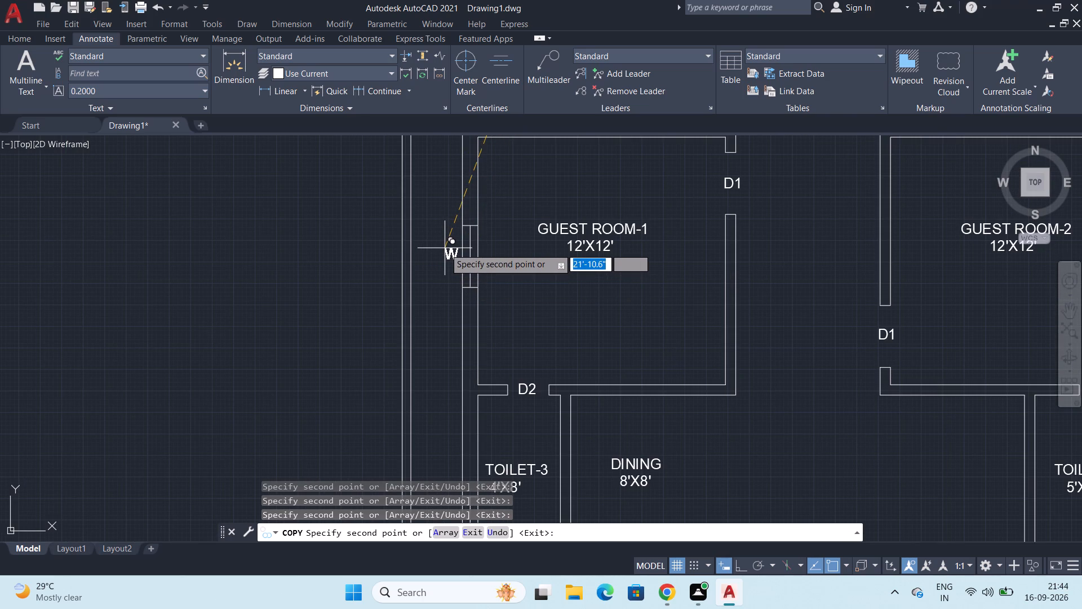
{"action": "left_click", "coordinate": [442, 250]}
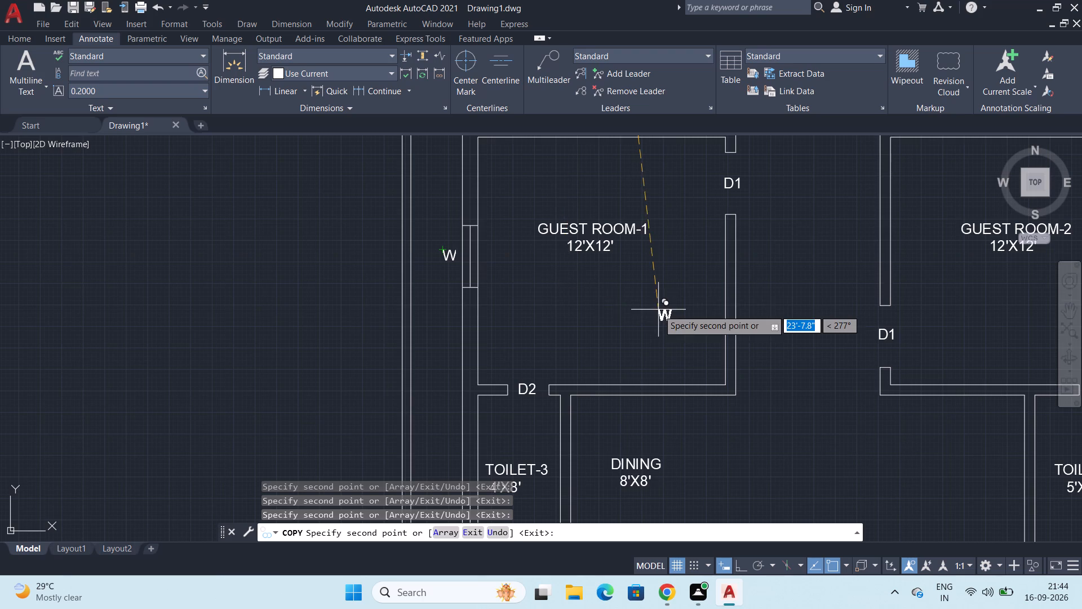
{"action": "scroll", "coordinate": [658, 310], "scroll_direction": "down", "scroll_amount": 2}
{"action": "middle_click_drag", "start_coordinate": [659, 310], "coordinate": [646, 401]}
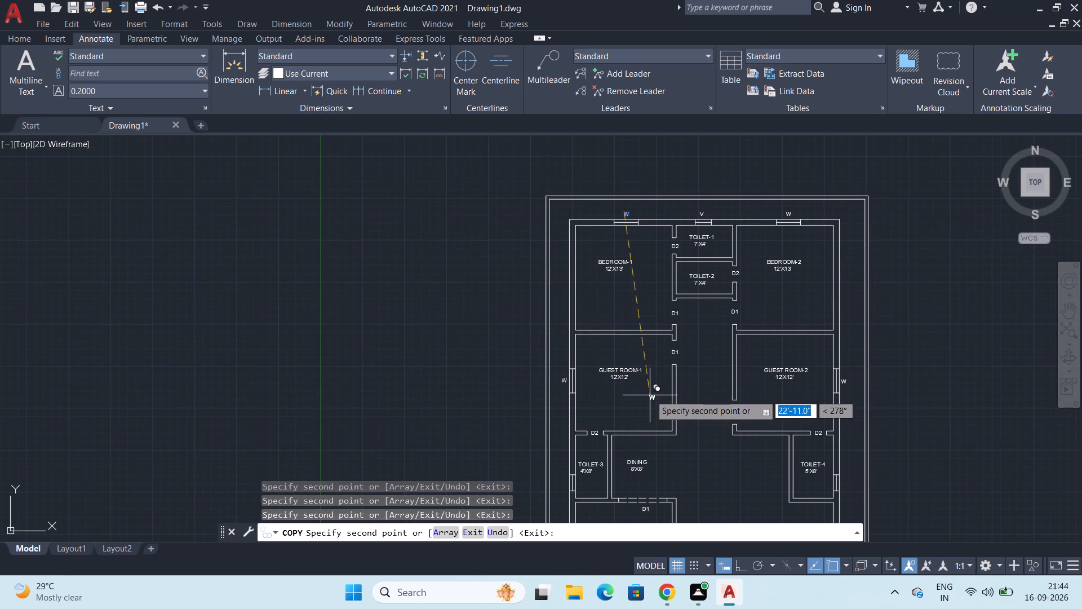
{"action": "middle_click_drag", "start_coordinate": [650, 395], "coordinate": [478, 333]}
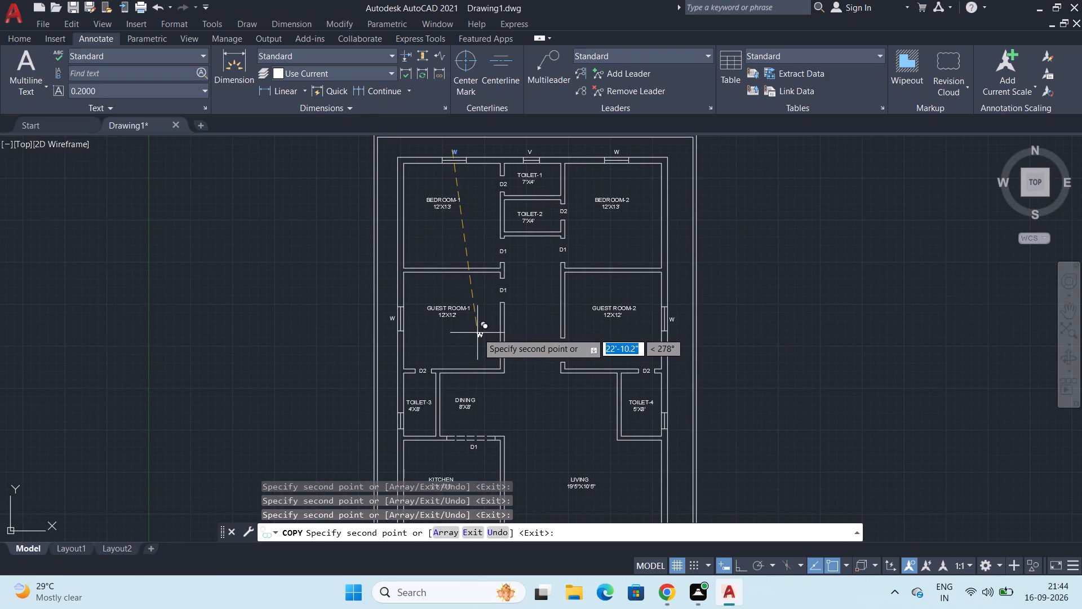
{"action": "key", "text": "Escape"}
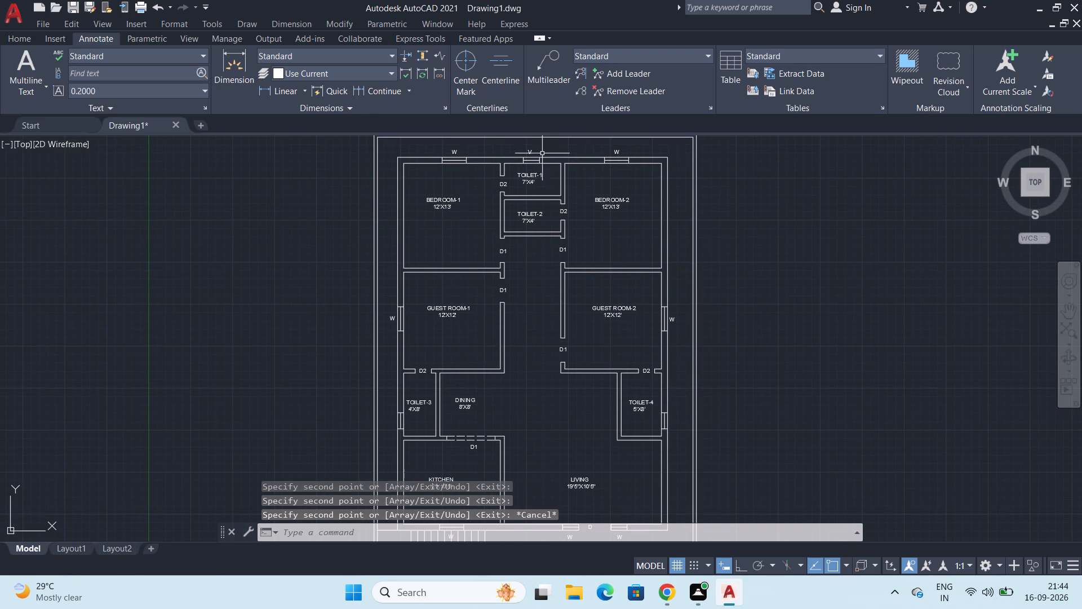
Copy the V label from TOILET-1's ventilator to just outside TOILET-4's outer-wall ventilator.
{"action": "left_click", "coordinate": [527, 152]}
{"action": "type", "text": "CO"}
{"action": "key", "text": "Return"}
{"action": "scroll", "coordinate": [527, 153], "scroll_direction": "up", "scroll_amount": 2}
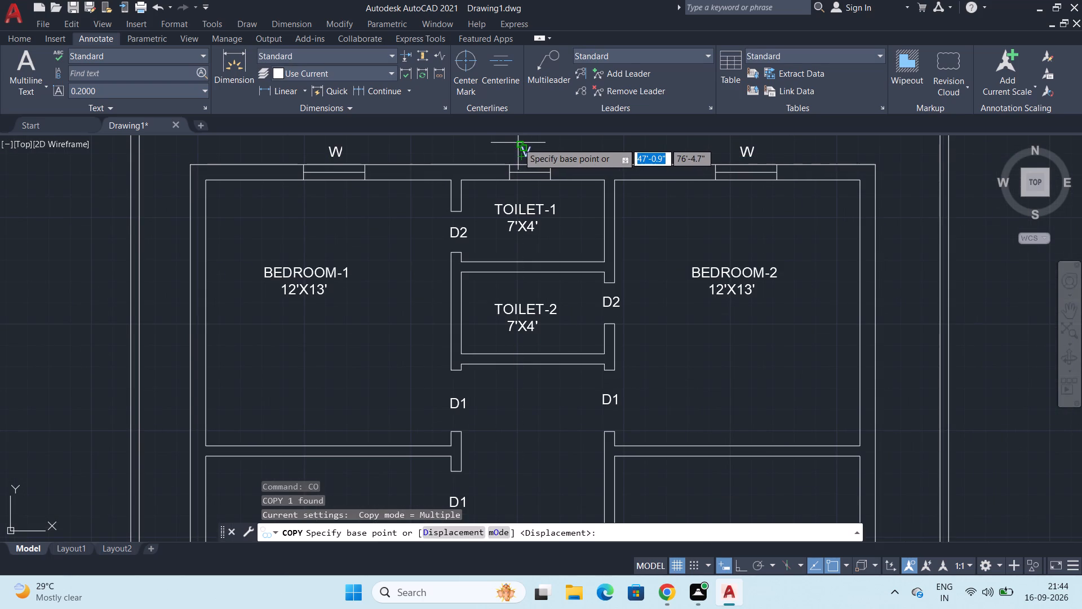
{"action": "left_click", "coordinate": [518, 143]}
{"action": "scroll", "coordinate": [695, 320], "scroll_direction": "down", "scroll_amount": 1}
{"action": "middle_click_drag", "start_coordinate": [772, 423], "coordinate": [763, 293]}
{"action": "scroll", "coordinate": [765, 305], "scroll_direction": "down", "scroll_amount": 1}
{"action": "middle_click_drag", "start_coordinate": [769, 377], "coordinate": [737, 274]}
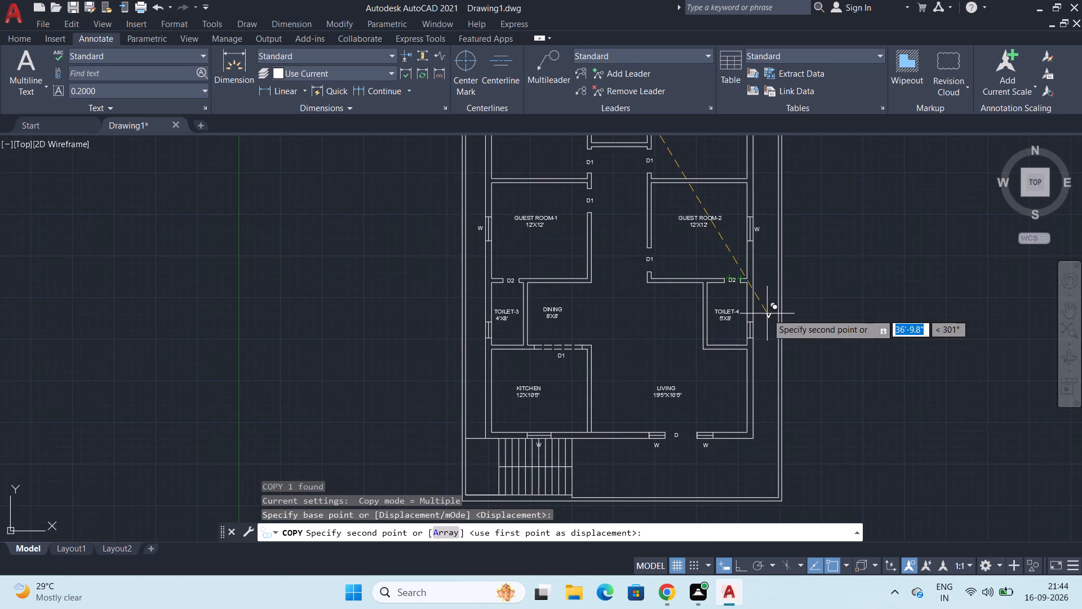
{"action": "scroll", "coordinate": [759, 334], "scroll_direction": "up", "scroll_amount": 3}
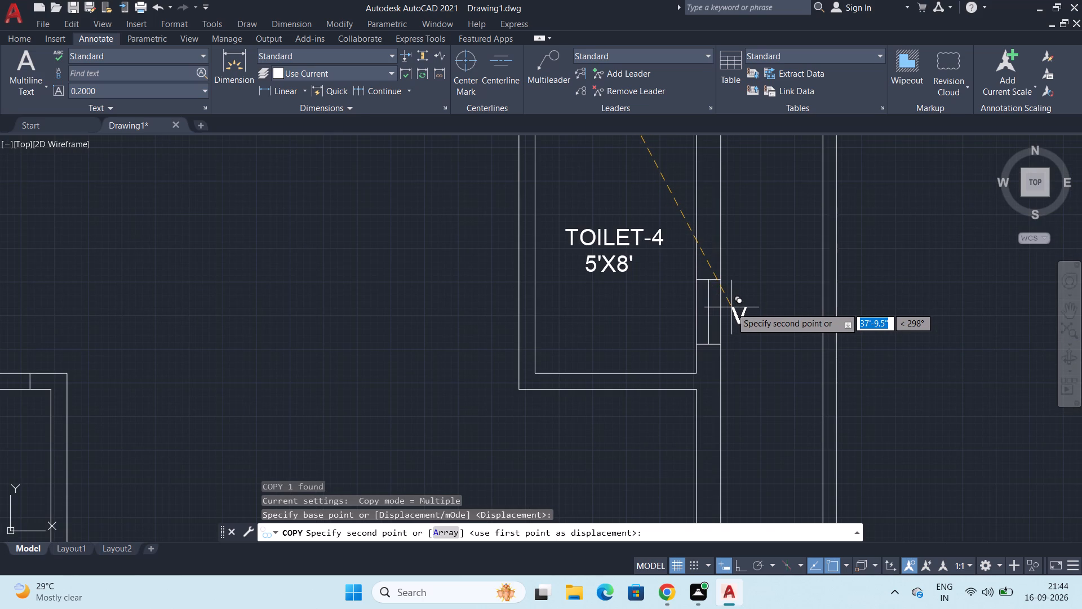
{"action": "left_click", "coordinate": [731, 307]}
Place another copy of the V label just outside TOILET-3's outer-wall ventilator.
{"action": "scroll", "coordinate": [472, 355], "scroll_direction": "down", "scroll_amount": 1}
{"action": "middle_click_drag", "start_coordinate": [472, 355], "coordinate": [775, 327]}
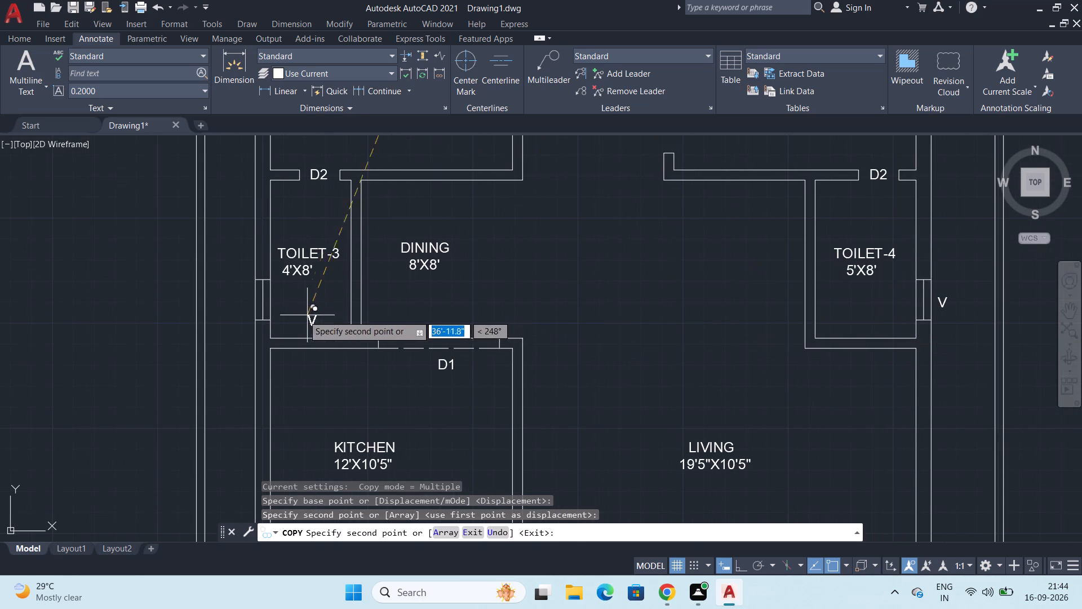
{"action": "left_click", "coordinate": [240, 292]}
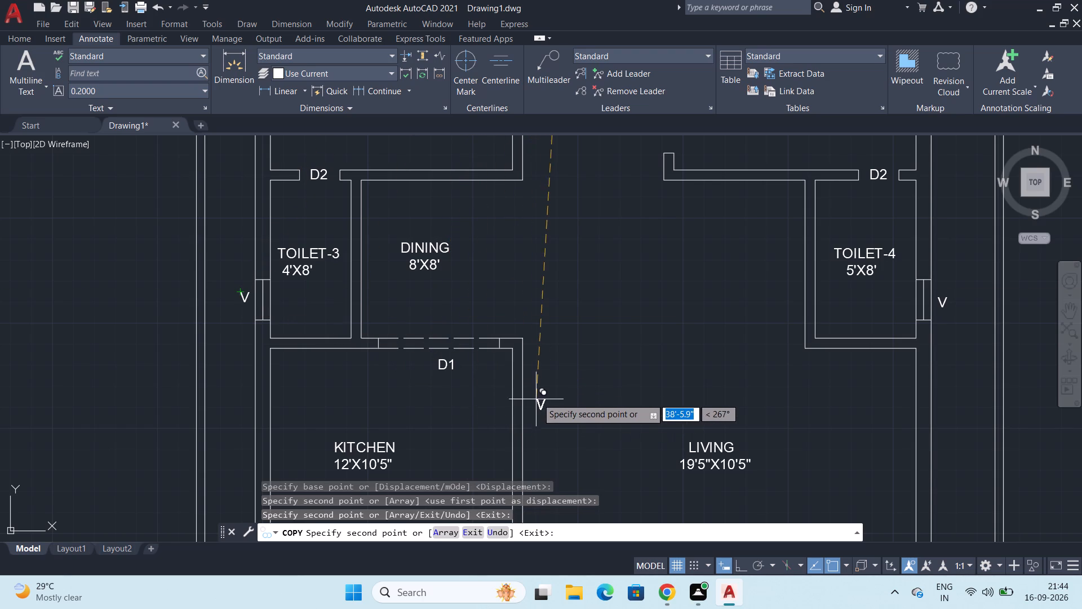
{"action": "key", "text": "Escape"}
Copy the LIVING room label into the open front area between the entrance wall and the boundary wall, beside the stairs.
{"action": "scroll", "coordinate": [537, 398], "scroll_direction": "down", "scroll_amount": 2}
{"action": "middle_click_drag", "start_coordinate": [564, 403], "coordinate": [517, 309]}
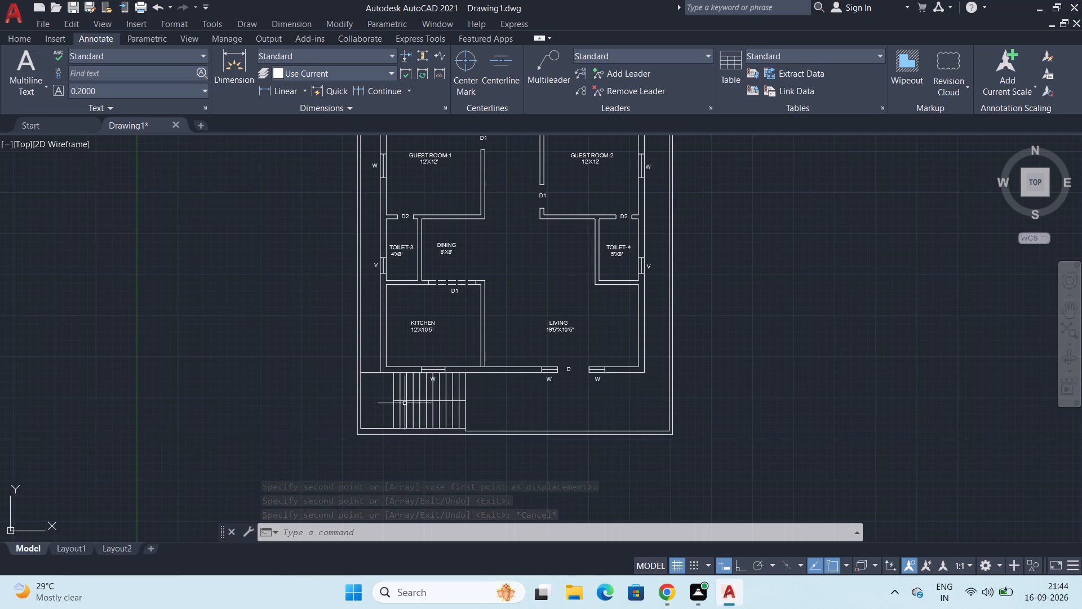
{"action": "left_click", "coordinate": [556, 325]}
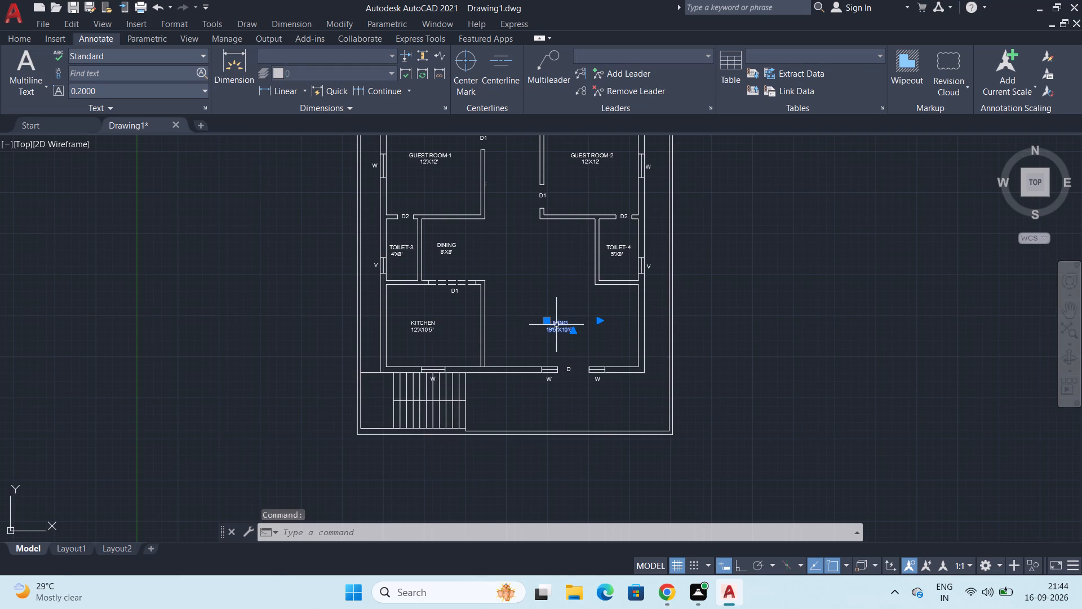
{"action": "type", "text": "CO"}
{"action": "key", "text": "Return"}
{"action": "left_click", "coordinate": [546, 322]}
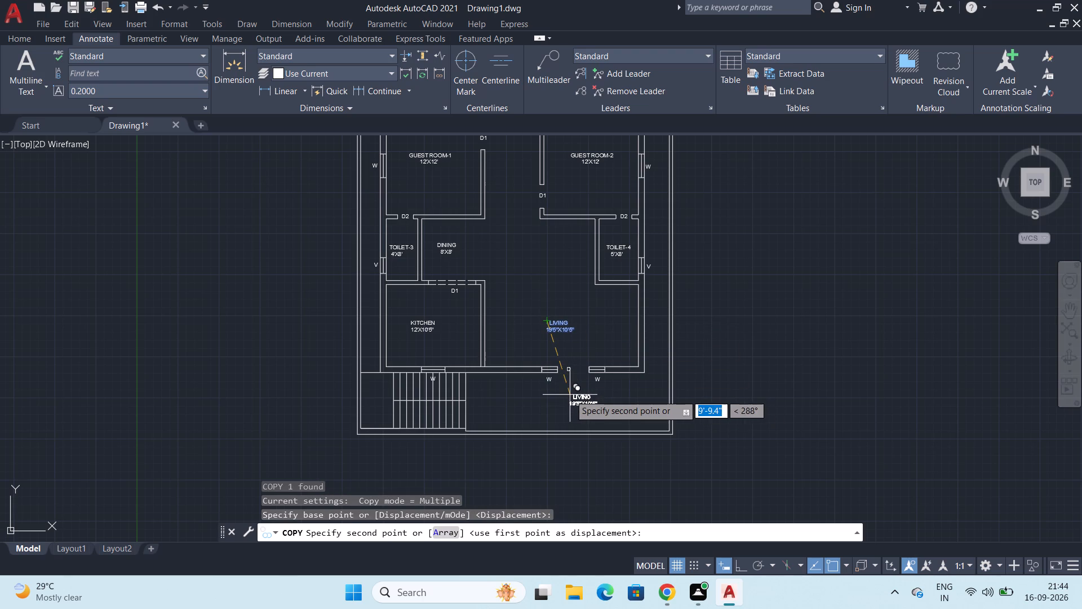
{"action": "middle_click_drag", "start_coordinate": [572, 396], "coordinate": [582, 364]}
{"action": "scroll", "coordinate": [582, 364], "scroll_direction": "up", "scroll_amount": 1}
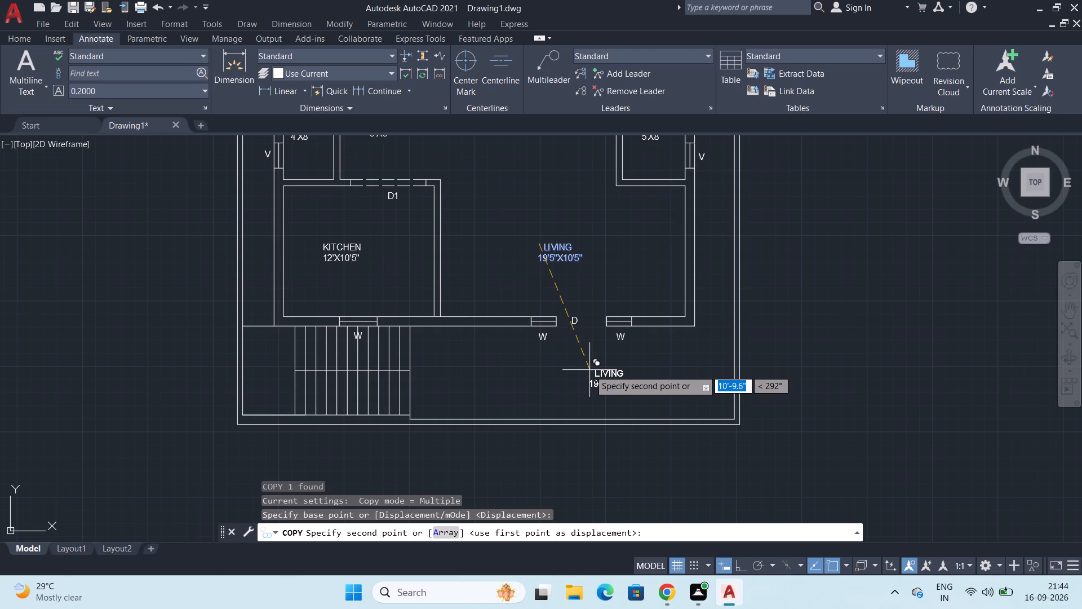
{"action": "left_click", "coordinate": [593, 364]}
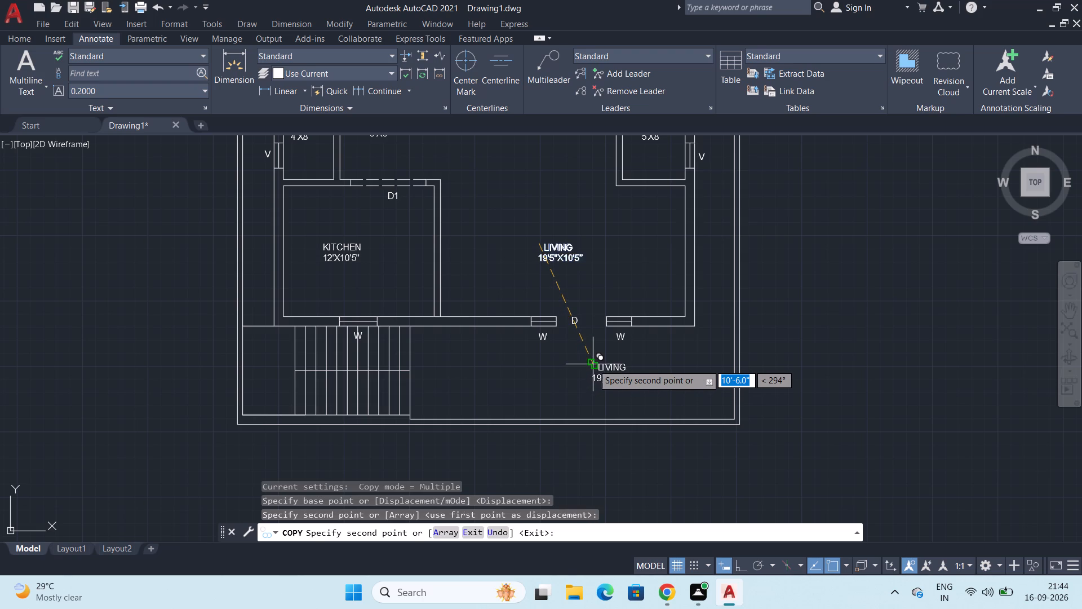
{"action": "key", "text": "Escape"}
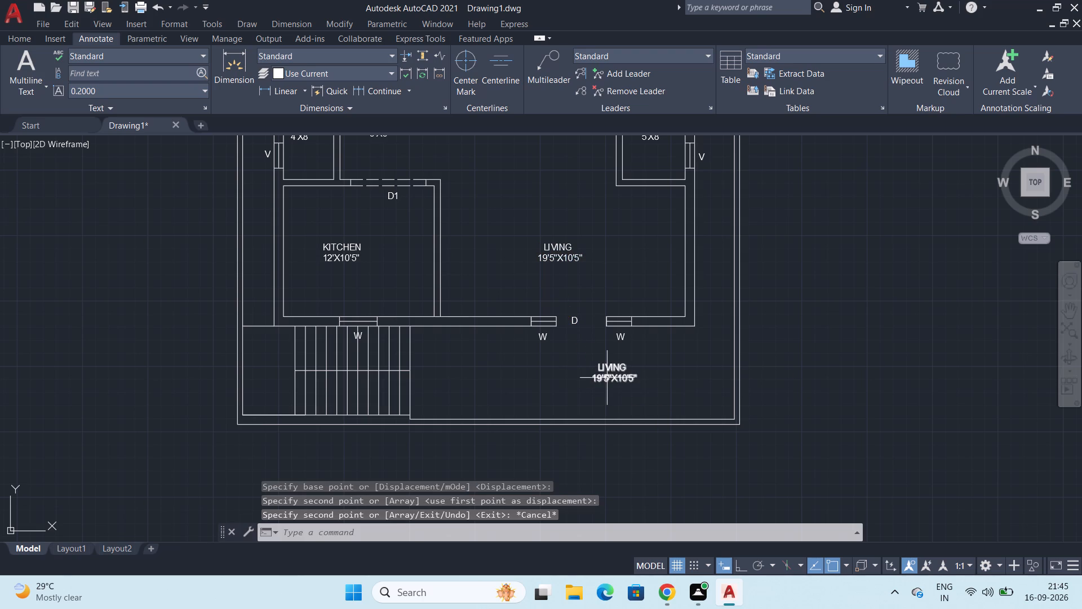
Change the copied label's text to PARKING with 23'X7' on the second line, indented with spaces to sit centred under the name.
{"action": "double_click", "coordinate": [607, 379]}
{"action": "scroll", "coordinate": [613, 385], "scroll_direction": "up", "scroll_amount": 4}
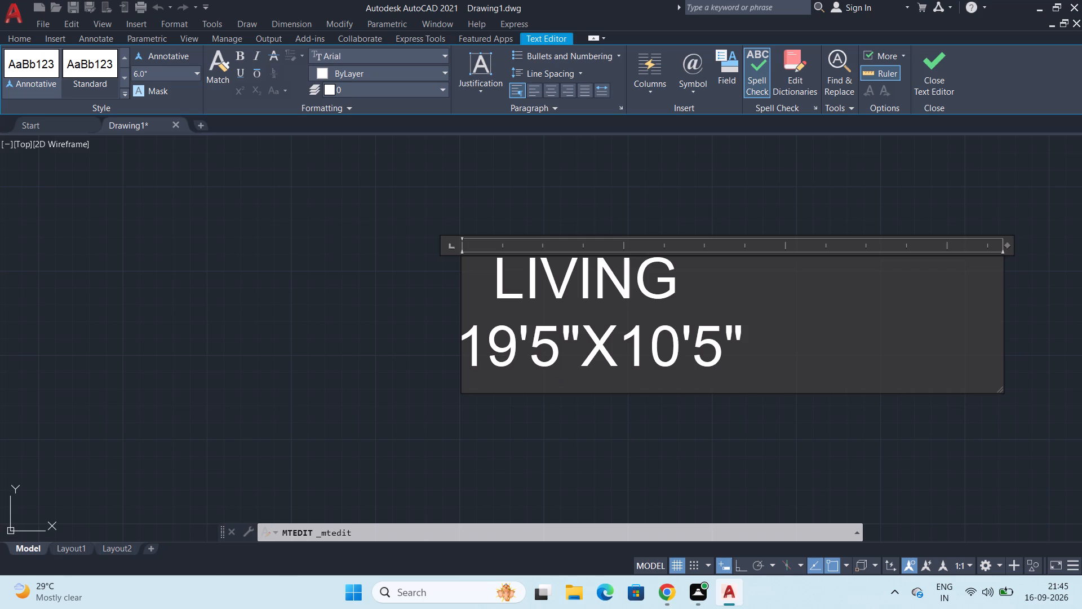
{"action": "left_click", "coordinate": [757, 344]}
{"action": "left_click_drag", "start_coordinate": [757, 344], "coordinate": [466, 314]}
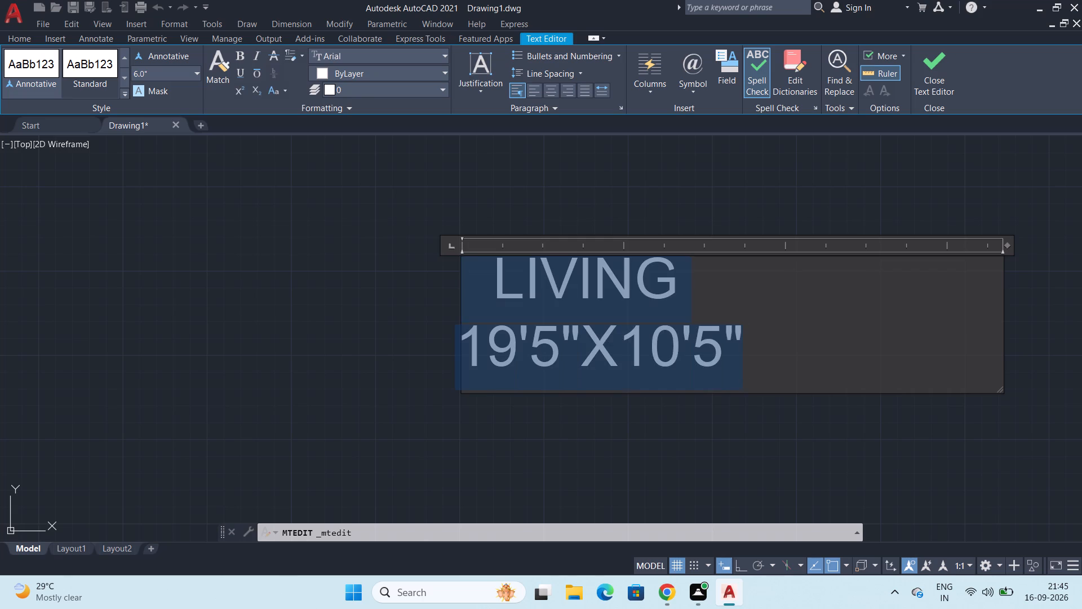
{"action": "left_click_drag", "start_coordinate": [466, 314], "coordinate": [486, 289]}
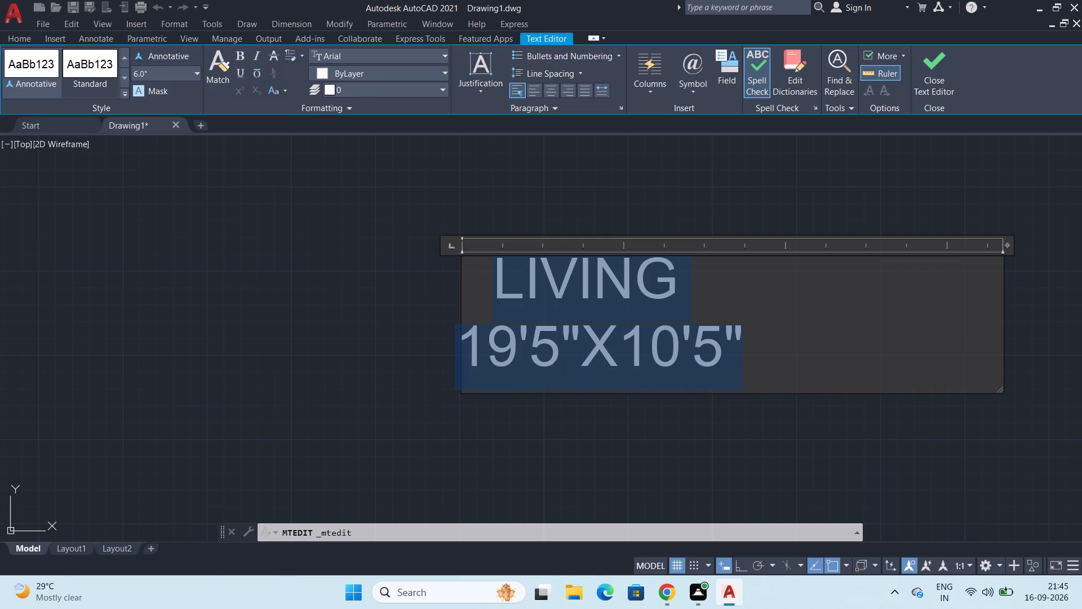
{"action": "type", "text": "PAR"}
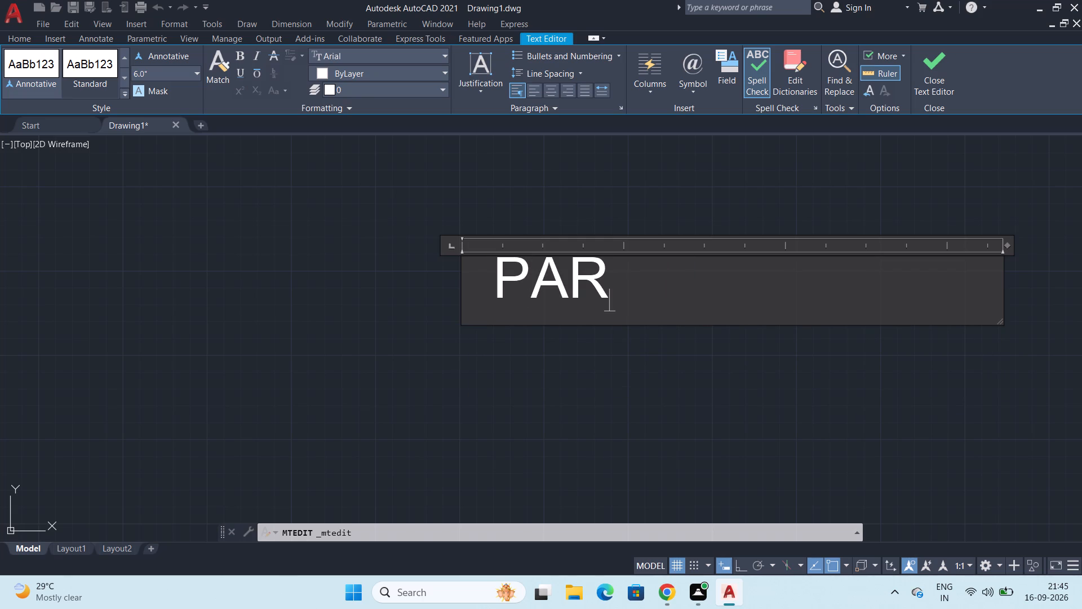
{"action": "type", "text": "KING"}
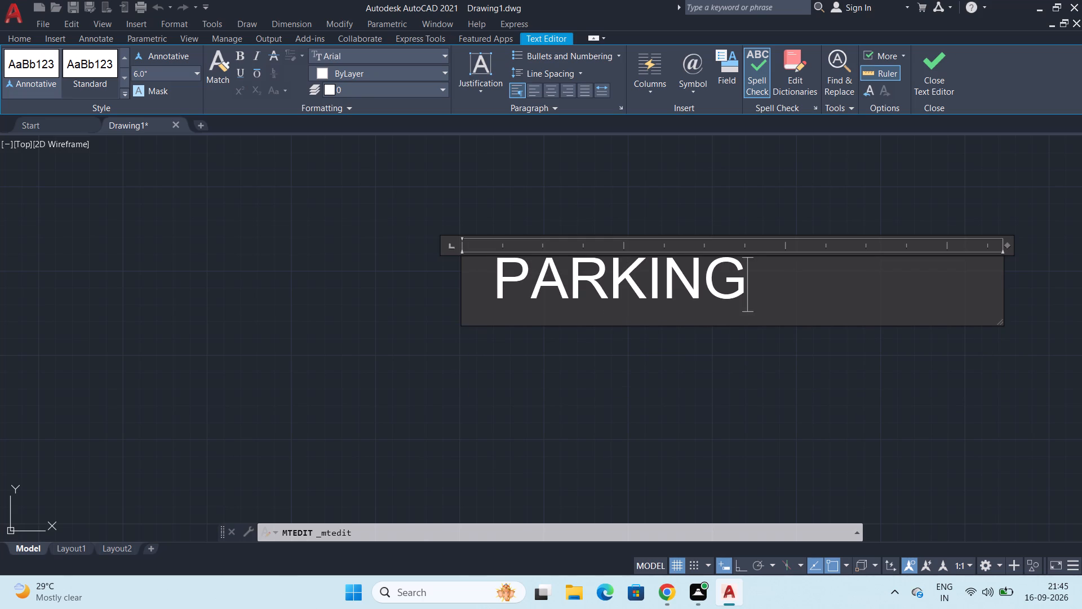
{"action": "key", "text": "Return"}
{"action": "type", "text": "23'"}
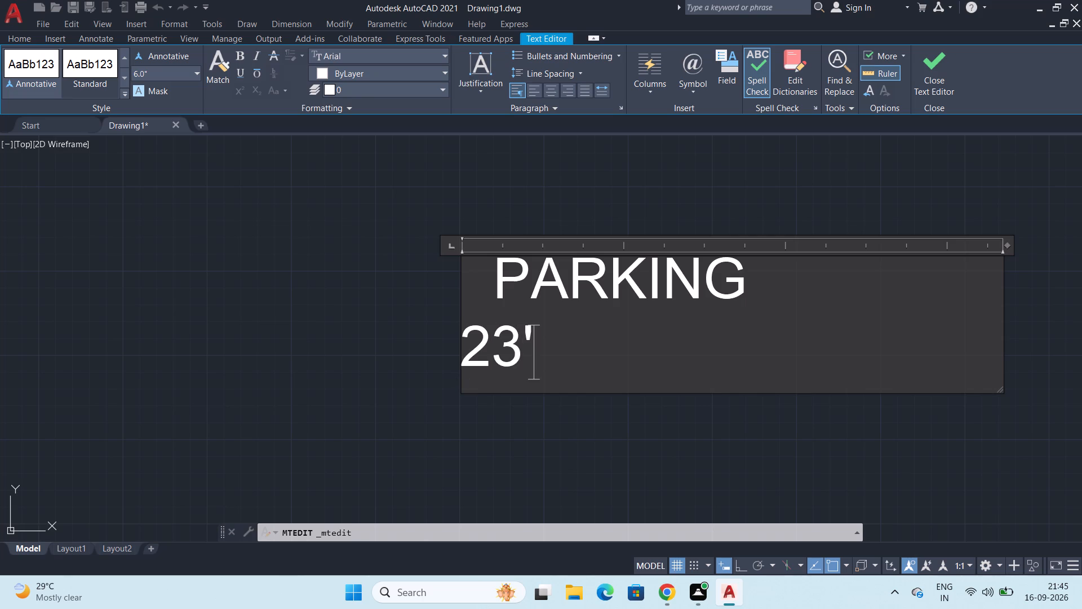
{"action": "key", "text": "x"}
{"action": "type", "text": "7'"}
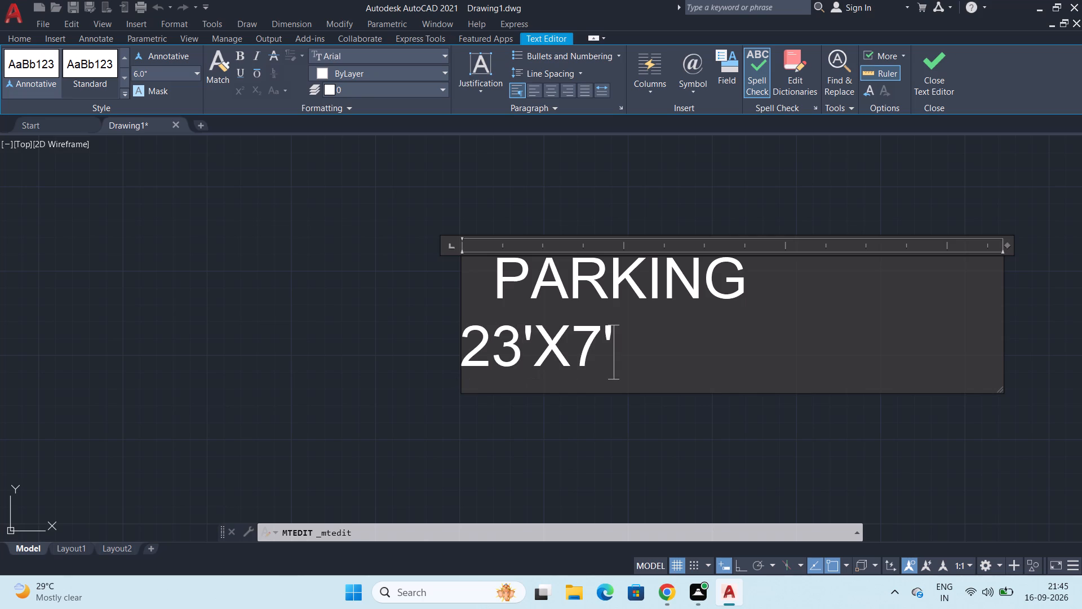
{"action": "key", "text": "Left"}
{"action": "key", "text": "Left"}
{"action": "key", "text": "Left"}
{"action": "key", "text": "Left"}
{"action": "key", "text": "Left"}
{"action": "key", "text": "Left"}
{"action": "key", "text": "space"}
{"action": "key", "text": "space"}
{"action": "key", "text": "space"}
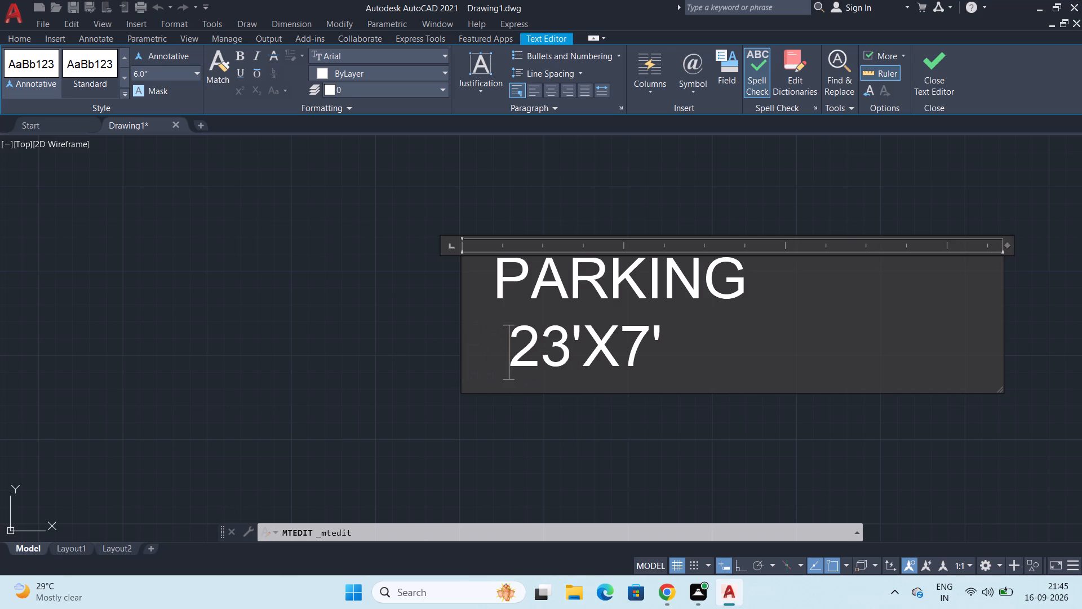
{"action": "key", "text": "space"}
{"action": "key", "text": "space"}
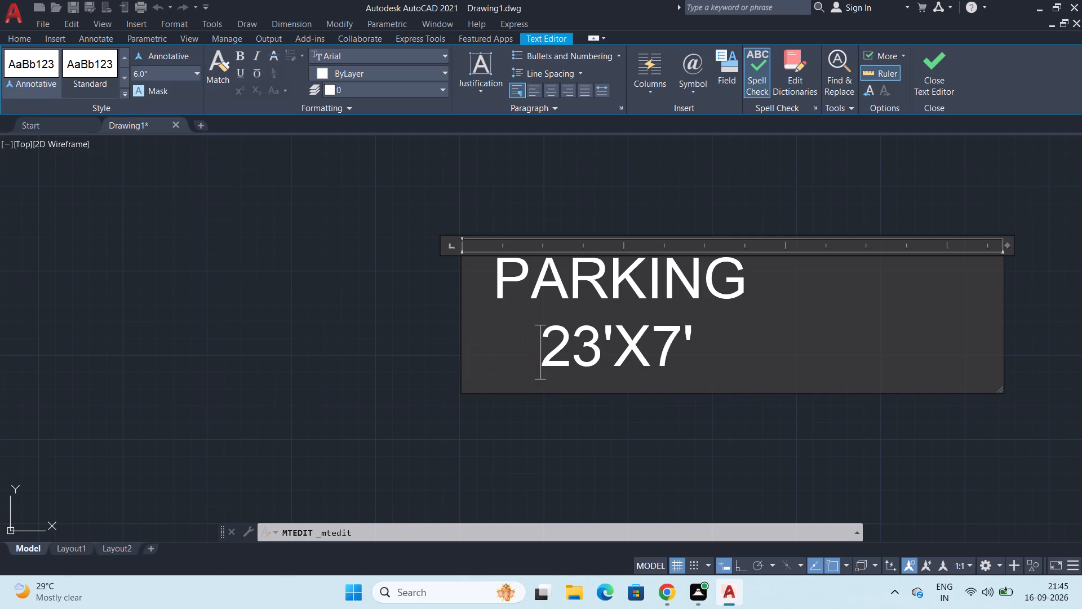
{"action": "left_click", "coordinate": [377, 319]}
Review the whole floor plan to check the room, door, window, ventilator and parking labels.
{"action": "scroll", "coordinate": [397, 352], "scroll_direction": "down", "scroll_amount": 3}
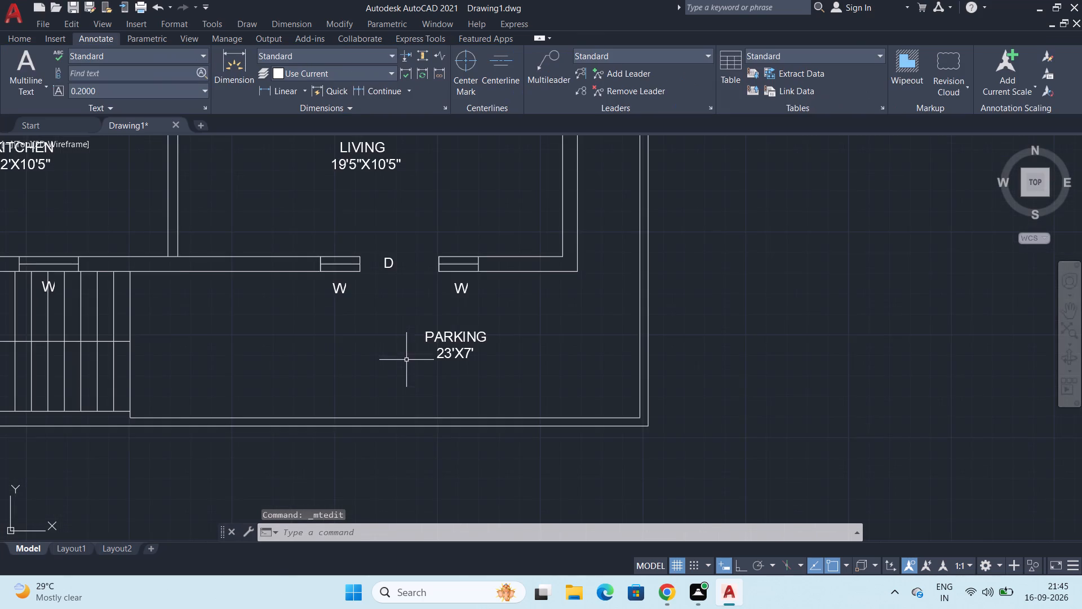
{"action": "middle_click_drag", "start_coordinate": [406, 360], "coordinate": [672, 363]}
{"action": "scroll", "coordinate": [672, 363], "scroll_direction": "down", "scroll_amount": 1}
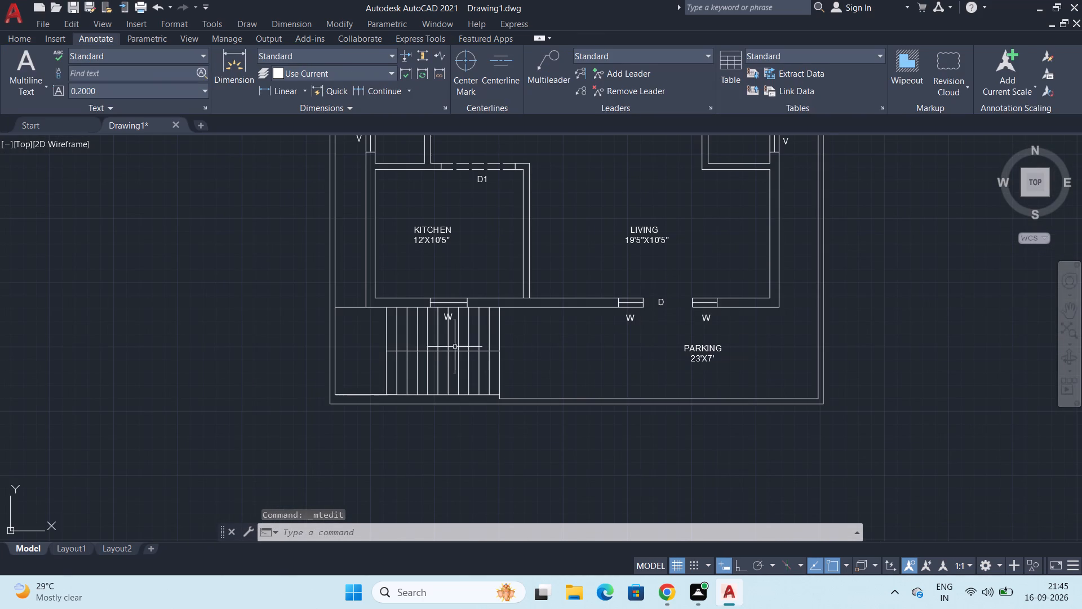
{"action": "middle_click_drag", "start_coordinate": [469, 289], "coordinate": [439, 412]}
{"action": "scroll", "coordinate": [471, 329], "scroll_direction": "down", "scroll_amount": 1}
{"action": "middle_click_drag", "start_coordinate": [496, 294], "coordinate": [457, 398]}
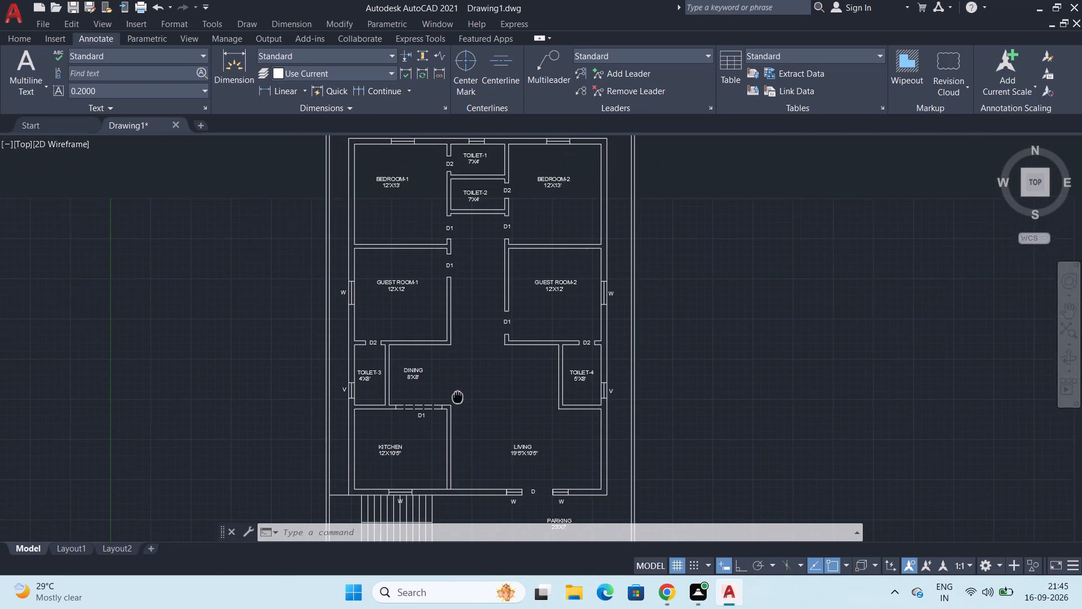
{"action": "middle_click_drag", "start_coordinate": [457, 398], "coordinate": [456, 380]}
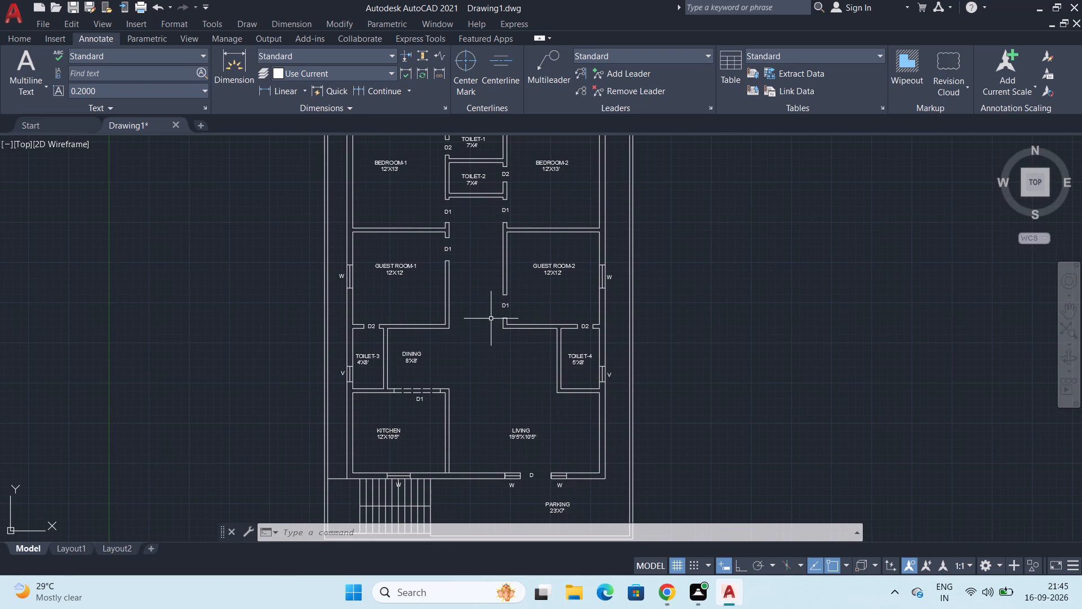
{"action": "scroll", "coordinate": [491, 319], "scroll_direction": "down", "scroll_amount": 1}
{"action": "scroll", "coordinate": [499, 285], "scroll_direction": "up", "scroll_amount": 1}
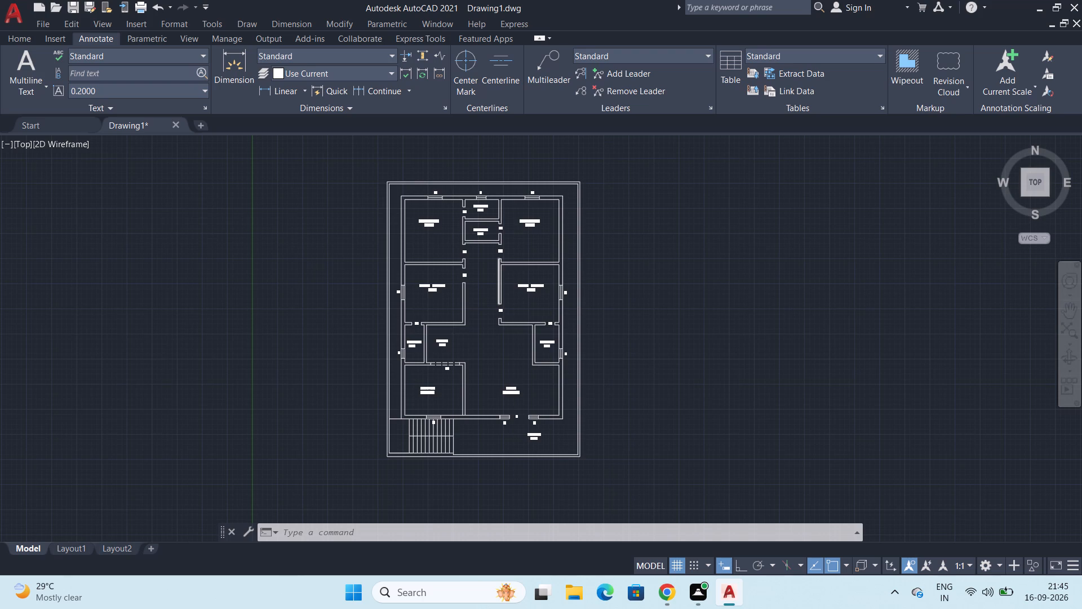
{"action": "middle_click_drag", "start_coordinate": [467, 295], "coordinate": [468, 275]}
{"action": "scroll", "coordinate": [468, 275], "scroll_direction": "up", "scroll_amount": 1}
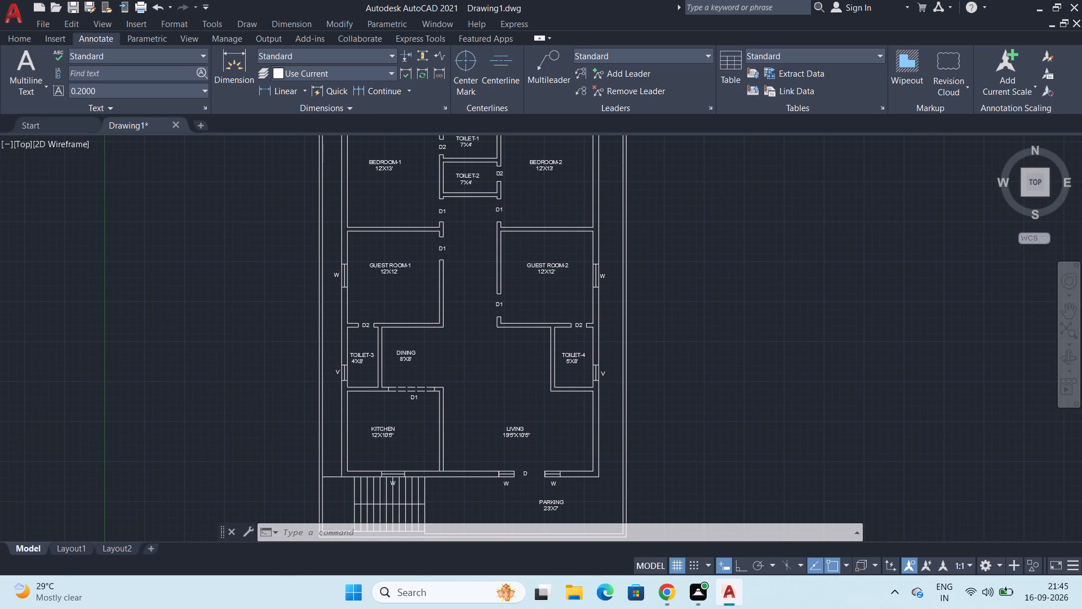
Add a horizontal linear dimension across the full width of the outer boundary wall, placed just above the plan's top edge.
{"action": "scroll", "coordinate": [468, 275], "scroll_direction": "down", "scroll_amount": 1}
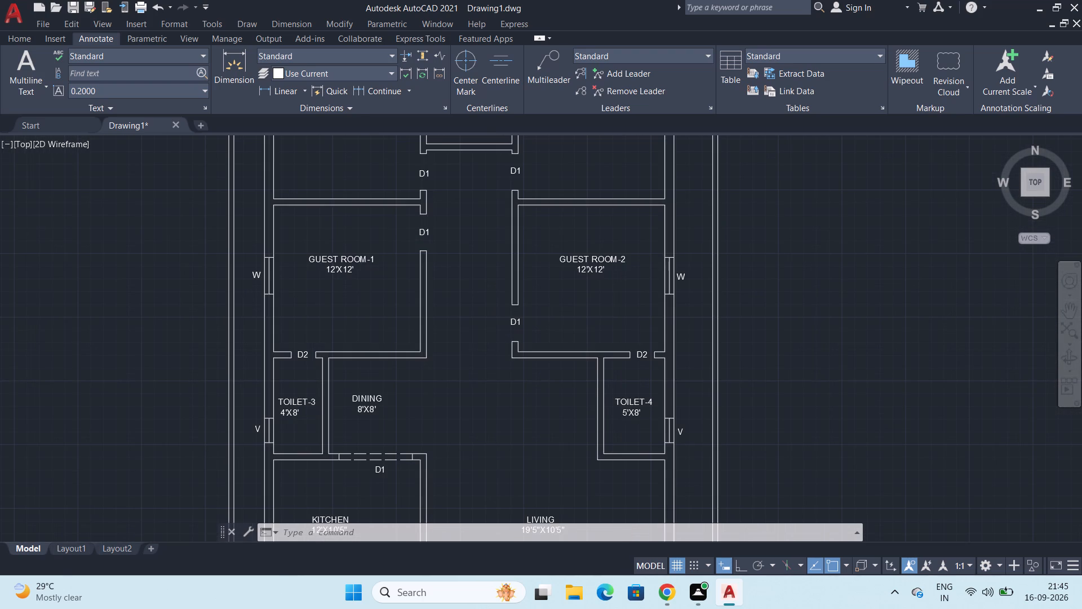
{"action": "scroll", "coordinate": [468, 275], "scroll_direction": "down", "scroll_amount": 1}
{"action": "middle_click_drag", "start_coordinate": [468, 275], "coordinate": [448, 294]}
{"action": "scroll", "coordinate": [444, 253], "scroll_direction": "up", "scroll_amount": 1}
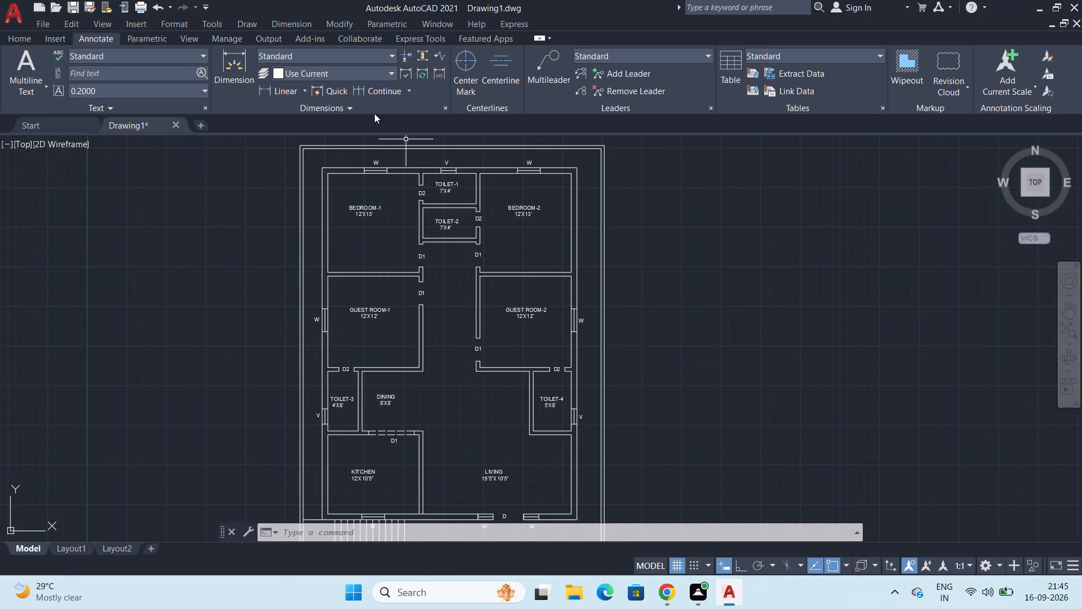
{"action": "left_click", "coordinate": [12, 37]}
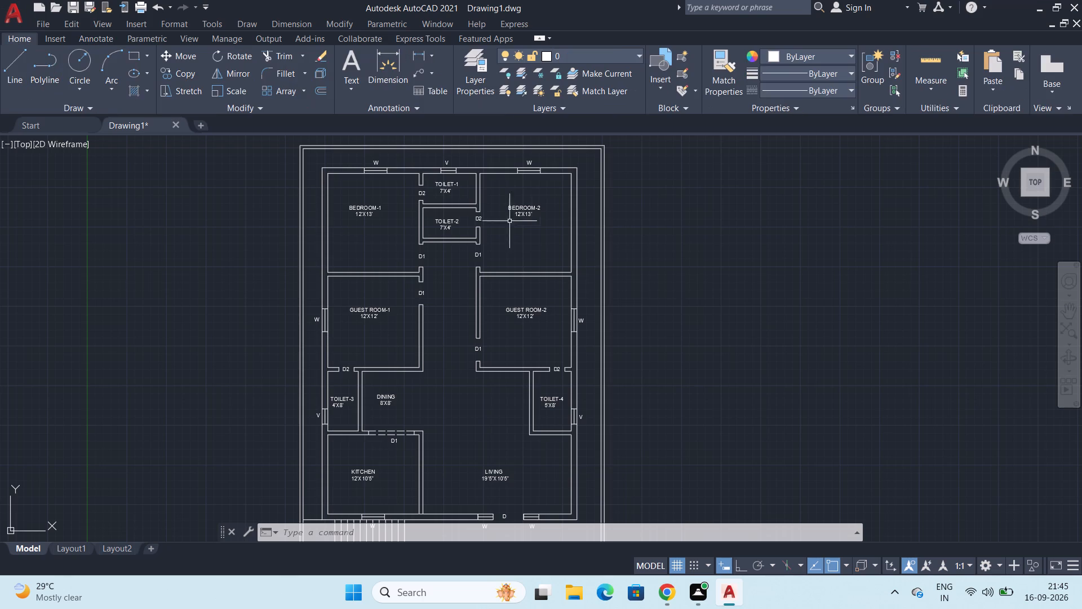
{"action": "left_click", "coordinate": [415, 57]}
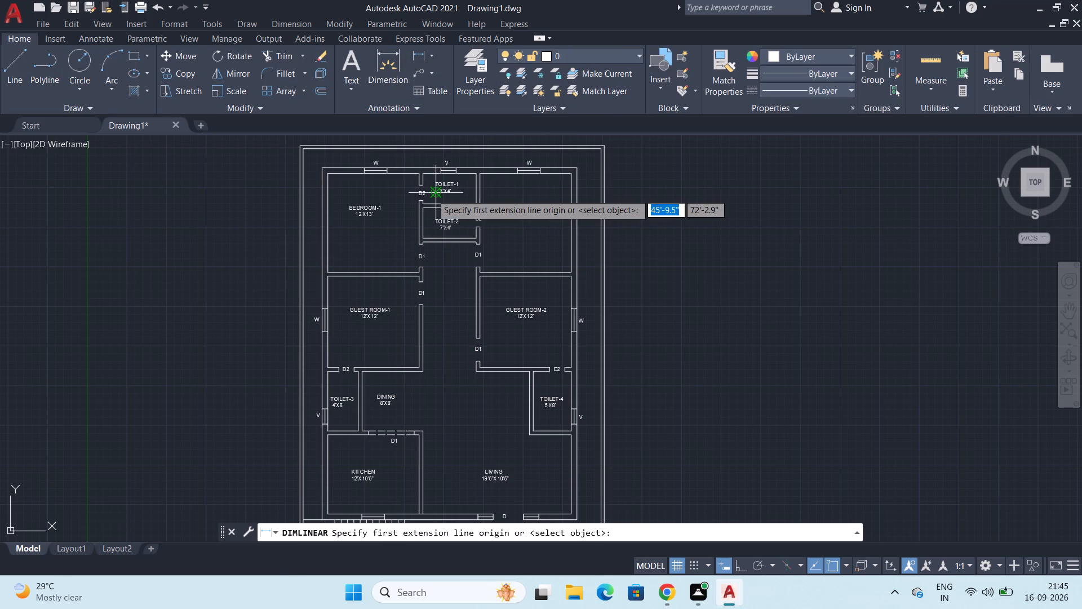
{"action": "middle_click_drag", "start_coordinate": [432, 194], "coordinate": [378, 457]}
{"action": "middle_click_drag", "start_coordinate": [375, 448], "coordinate": [431, 374]}
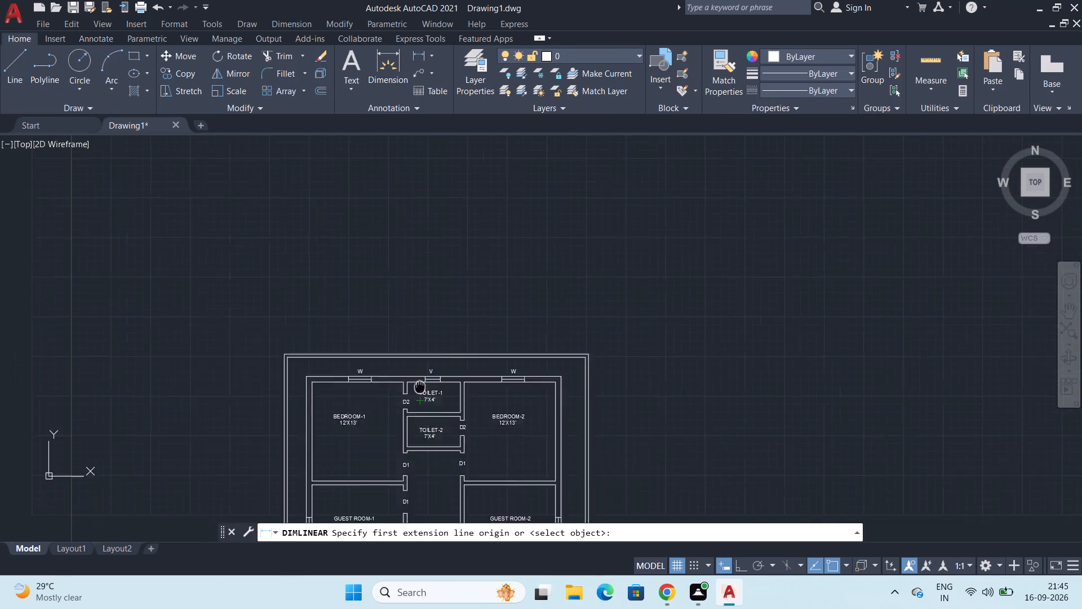
{"action": "middle_click_drag", "start_coordinate": [431, 374], "coordinate": [455, 343]}
{"action": "scroll", "coordinate": [354, 299], "scroll_direction": "up", "scroll_amount": 3}
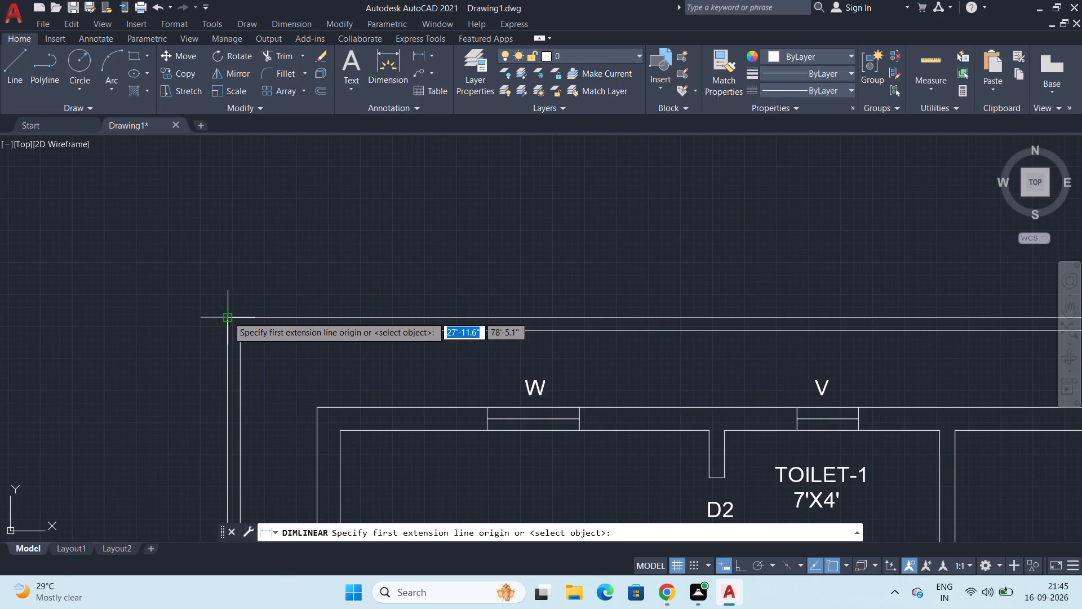
{"action": "left_click", "coordinate": [225, 316]}
{"action": "scroll", "coordinate": [574, 328], "scroll_direction": "down", "scroll_amount": 1}
{"action": "middle_click_drag", "start_coordinate": [578, 329], "coordinate": [237, 290]}
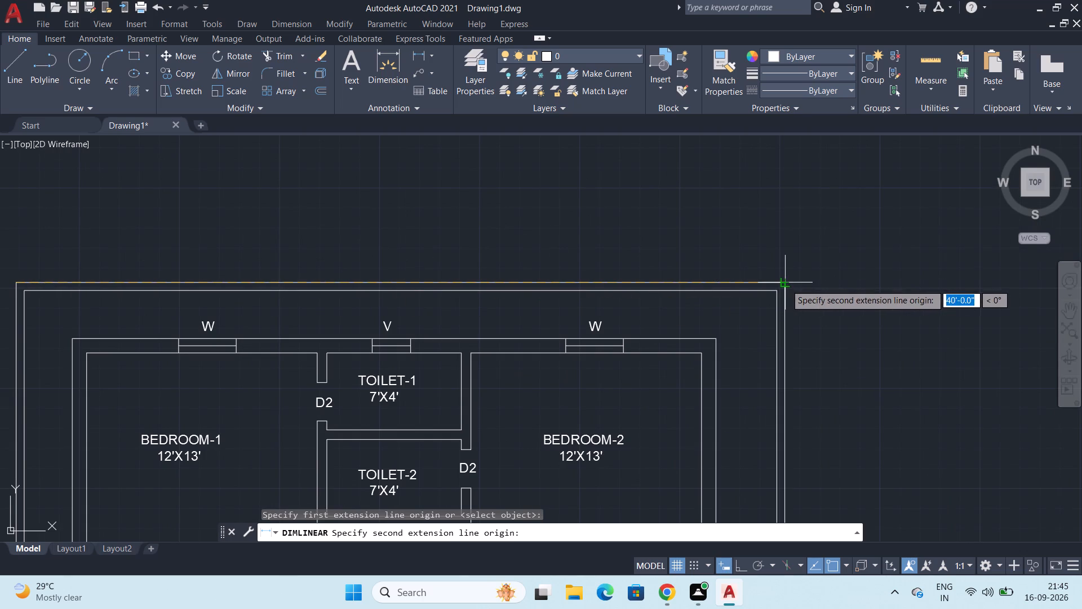
{"action": "left_click", "coordinate": [786, 284]}
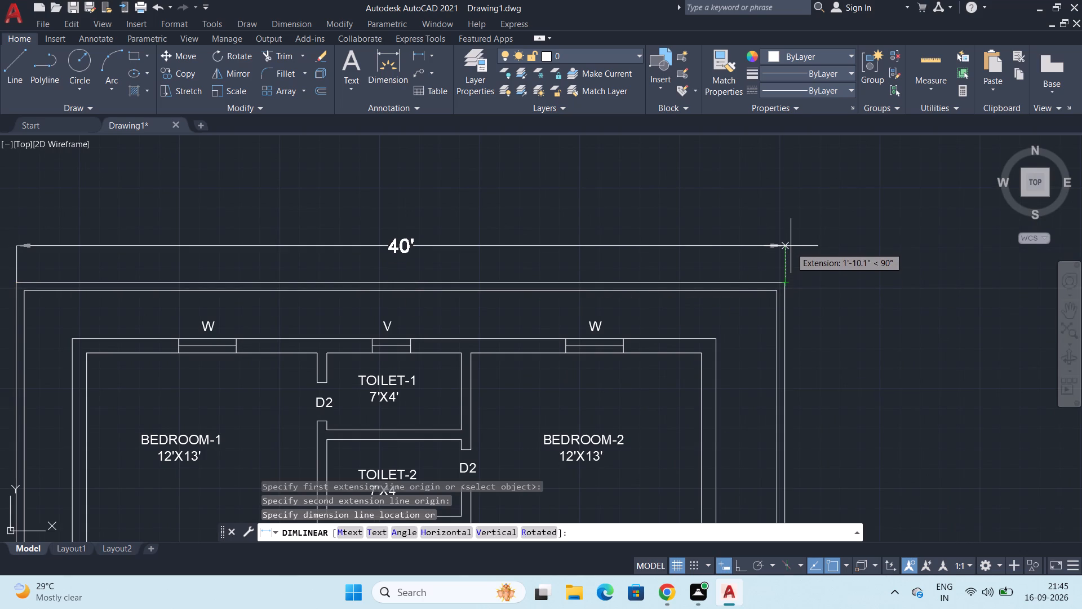
{"action": "left_click", "coordinate": [785, 257]}
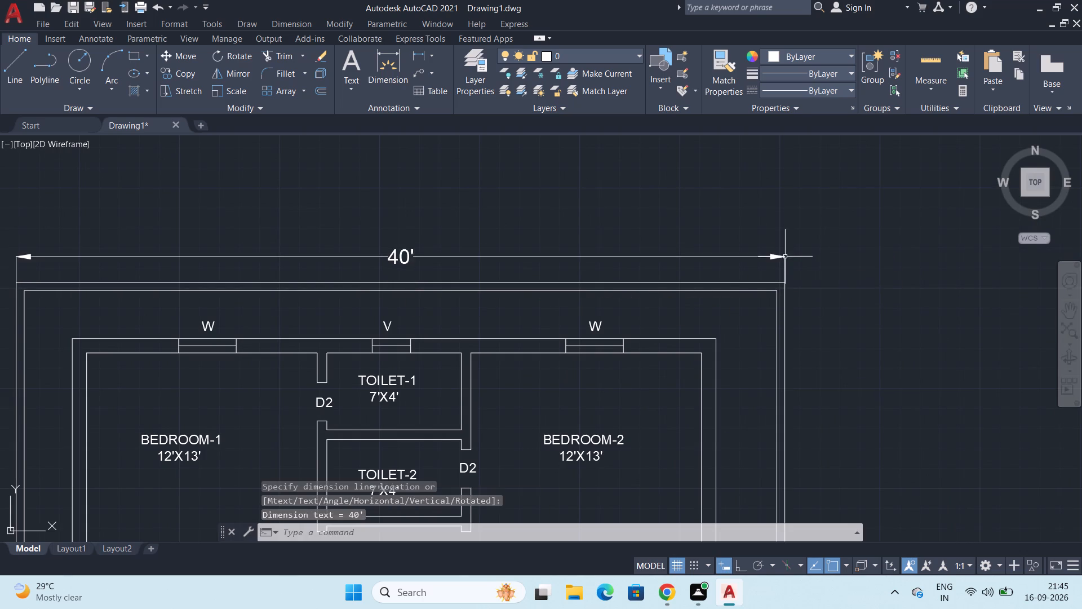
Add a vertical linear dimension along the full length of the boundary wall, placed just outside its left side.
{"action": "scroll", "coordinate": [814, 336], "scroll_direction": "down", "scroll_amount": 2}
{"action": "middle_click_drag", "start_coordinate": [816, 338], "coordinate": [808, 214]}
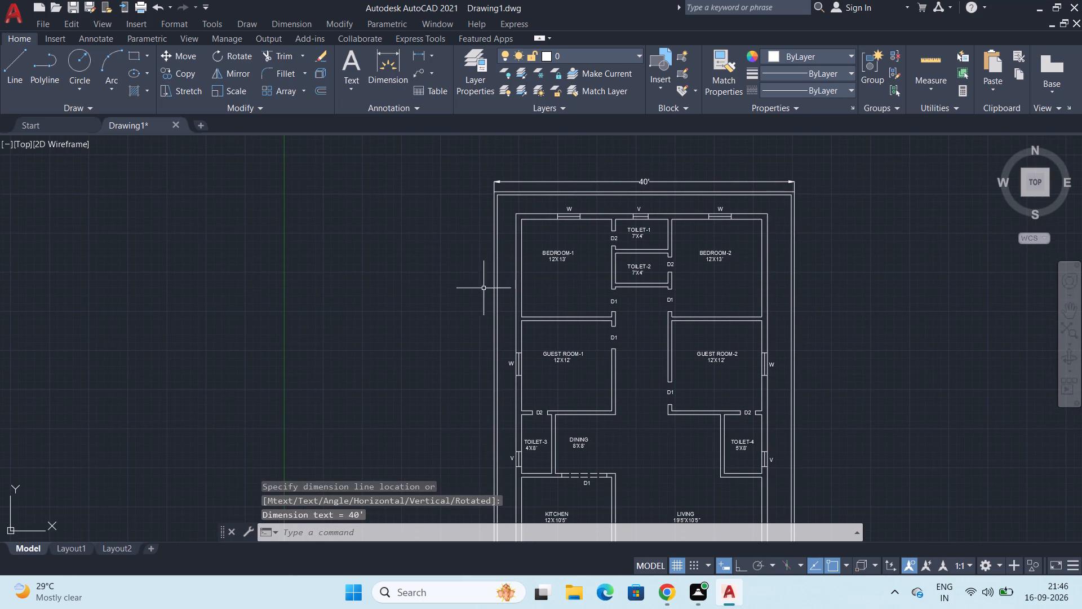
{"action": "key", "text": "space"}
{"action": "scroll", "coordinate": [505, 198], "scroll_direction": "up", "scroll_amount": 1}
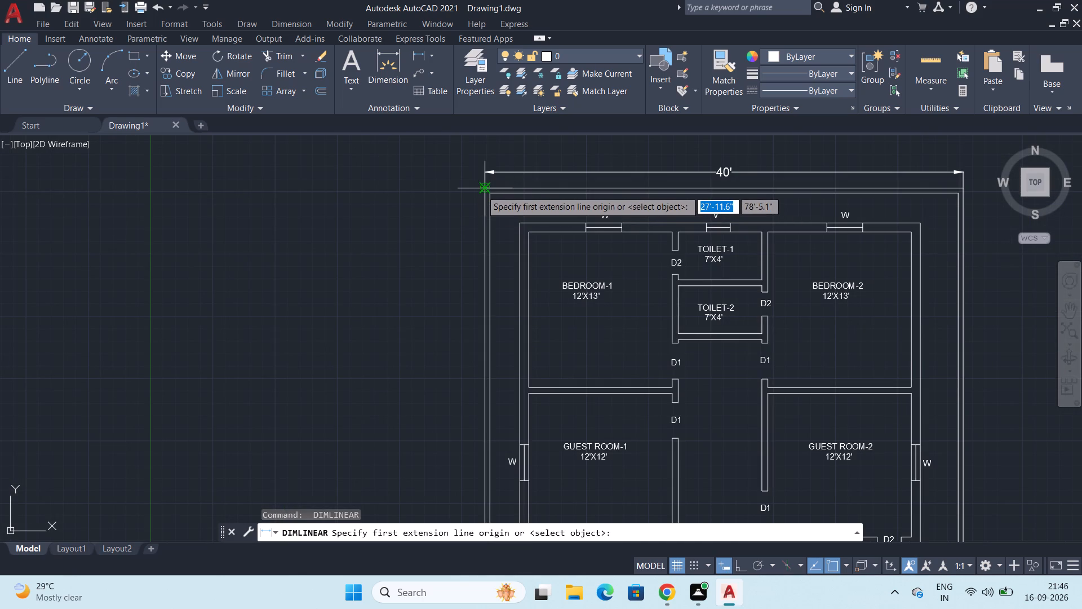
{"action": "left_click", "coordinate": [481, 191]}
{"action": "scroll", "coordinate": [453, 348], "scroll_direction": "down", "scroll_amount": 1}
{"action": "middle_click_drag", "start_coordinate": [455, 348], "coordinate": [473, 192]}
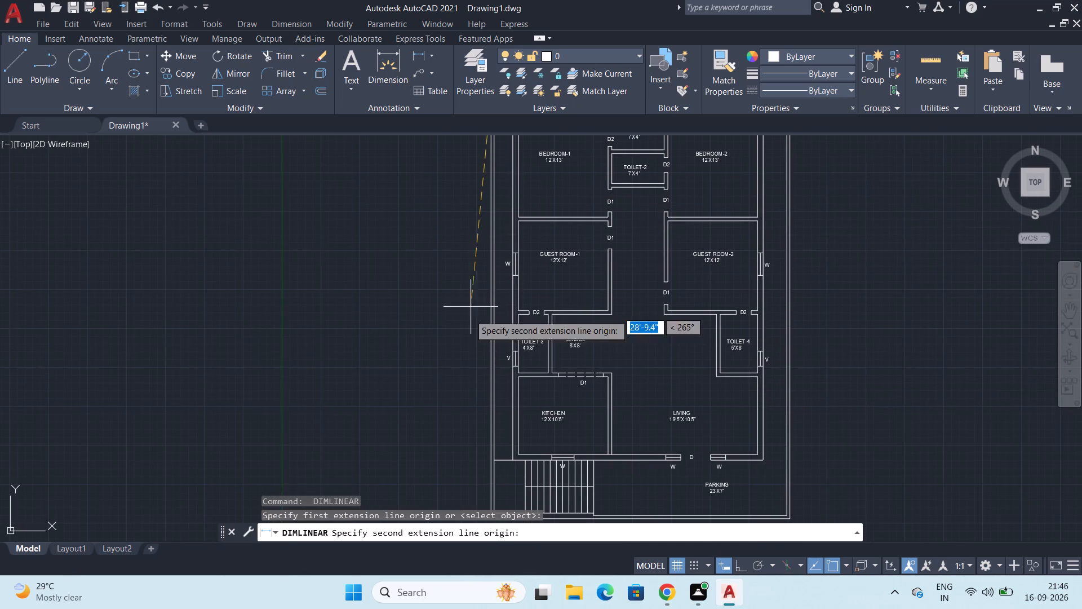
{"action": "middle_click_drag", "start_coordinate": [441, 407], "coordinate": [477, 209]}
{"action": "scroll", "coordinate": [526, 331], "scroll_direction": "up", "scroll_amount": 3}
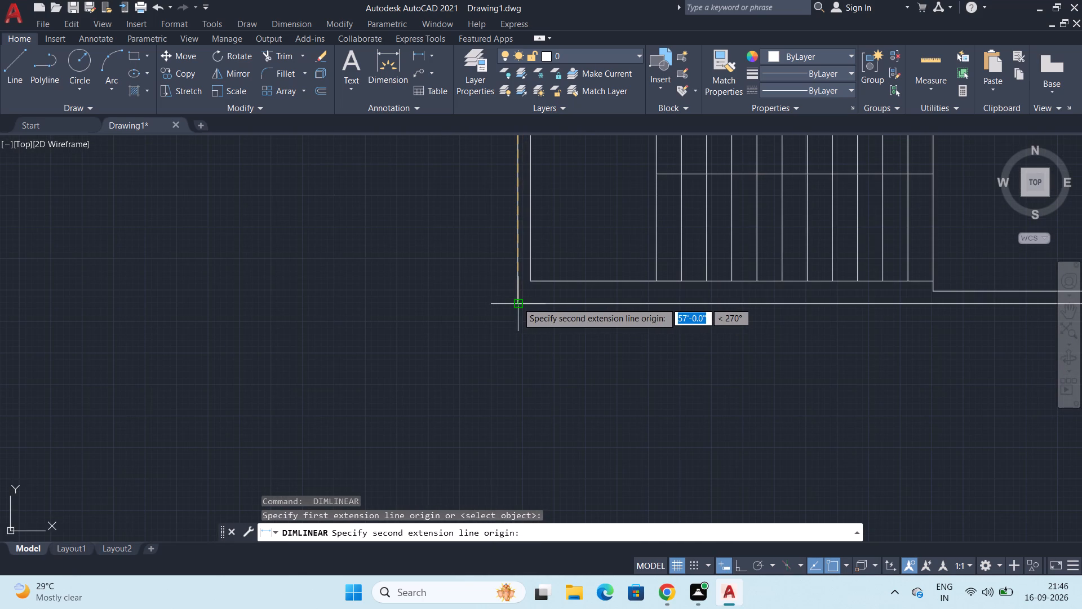
{"action": "left_click", "coordinate": [517, 302]}
{"action": "scroll", "coordinate": [477, 300], "scroll_direction": "down", "scroll_amount": 3}
{"action": "middle_click_drag", "start_coordinate": [477, 301], "coordinate": [471, 388]}
{"action": "left_click", "coordinate": [461, 389]}
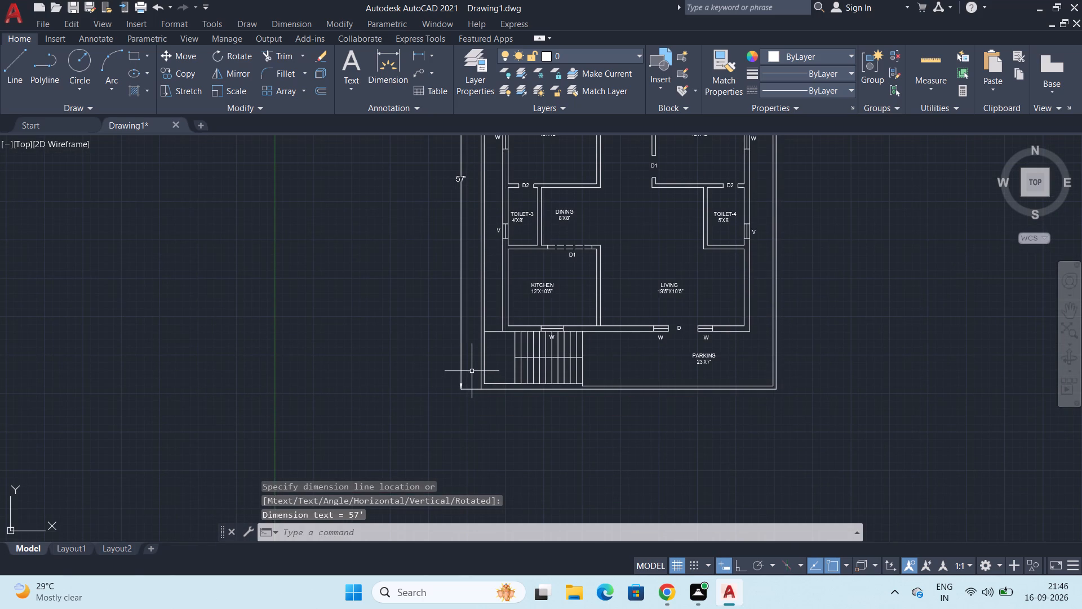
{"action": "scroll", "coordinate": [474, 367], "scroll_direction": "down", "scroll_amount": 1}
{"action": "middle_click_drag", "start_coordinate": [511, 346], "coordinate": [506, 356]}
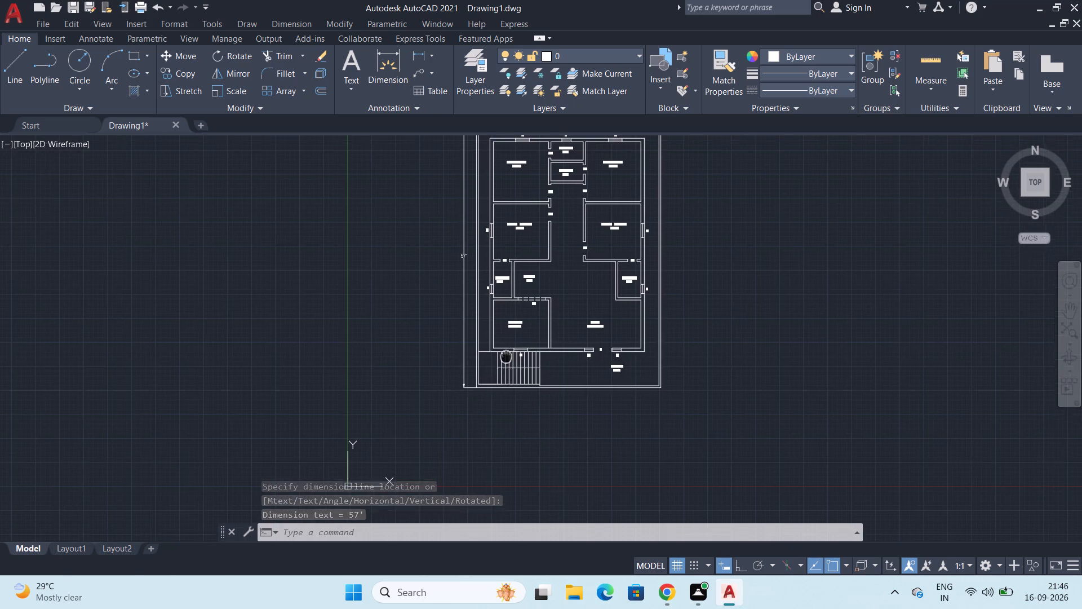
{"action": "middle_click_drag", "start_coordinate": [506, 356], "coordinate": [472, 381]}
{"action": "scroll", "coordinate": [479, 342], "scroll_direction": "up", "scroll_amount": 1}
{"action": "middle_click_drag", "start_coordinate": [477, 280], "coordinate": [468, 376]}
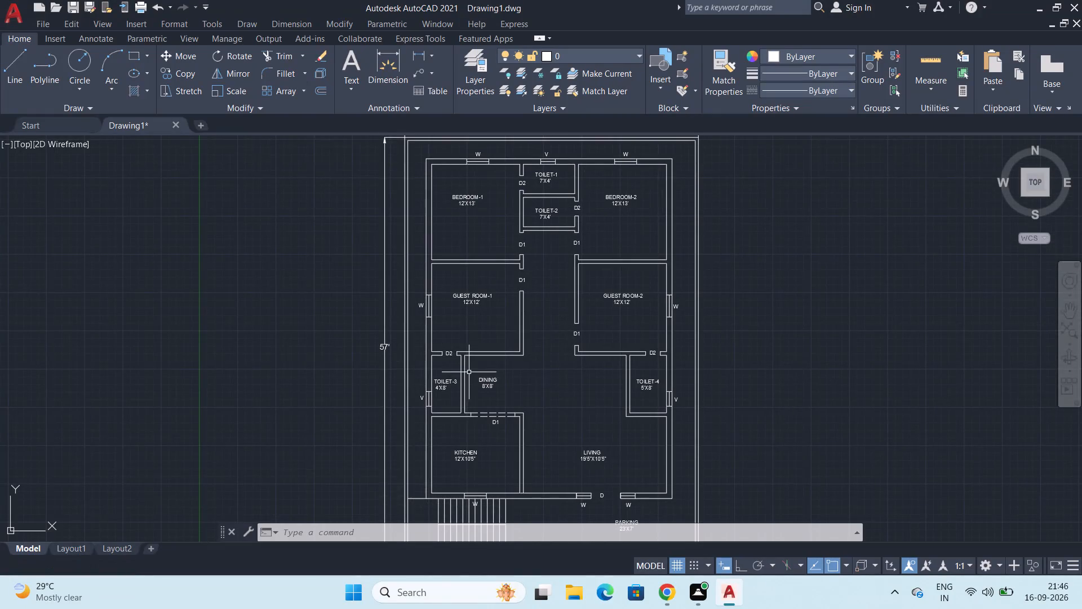
Switch to the Fuji window.
{"action": "key", "text": "alt+Tab"}
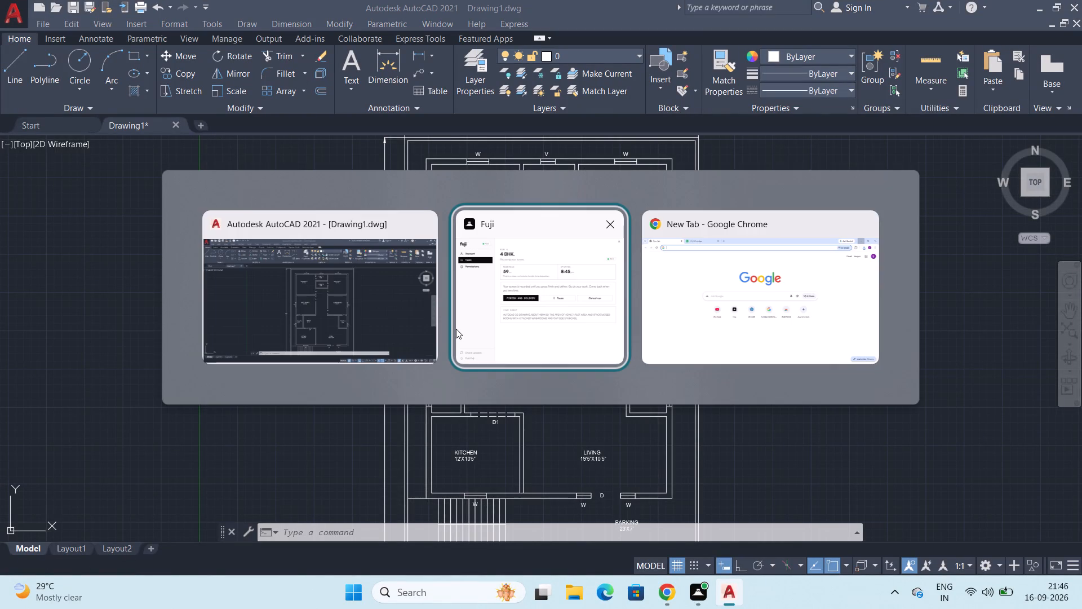
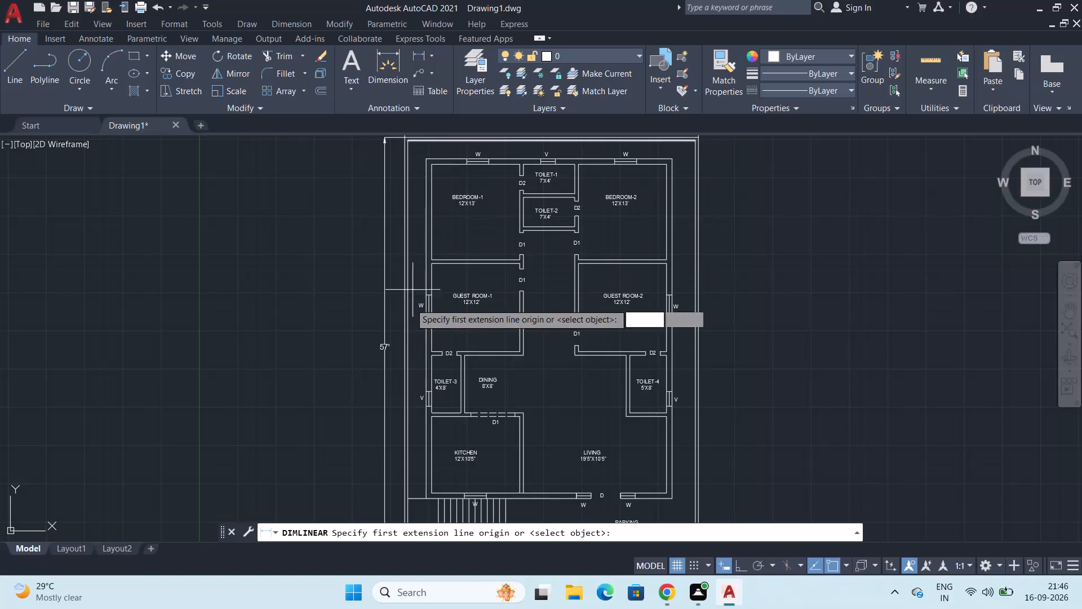
Add a horizontal linear dimension for the gap between Bedroom-1's outer left wall and the inner face of the boundary wall.
{"action": "scroll", "coordinate": [431, 261], "scroll_direction": "up", "scroll_amount": 2}
{"action": "middle_click_drag", "start_coordinate": [415, 244], "coordinate": [469, 377]}
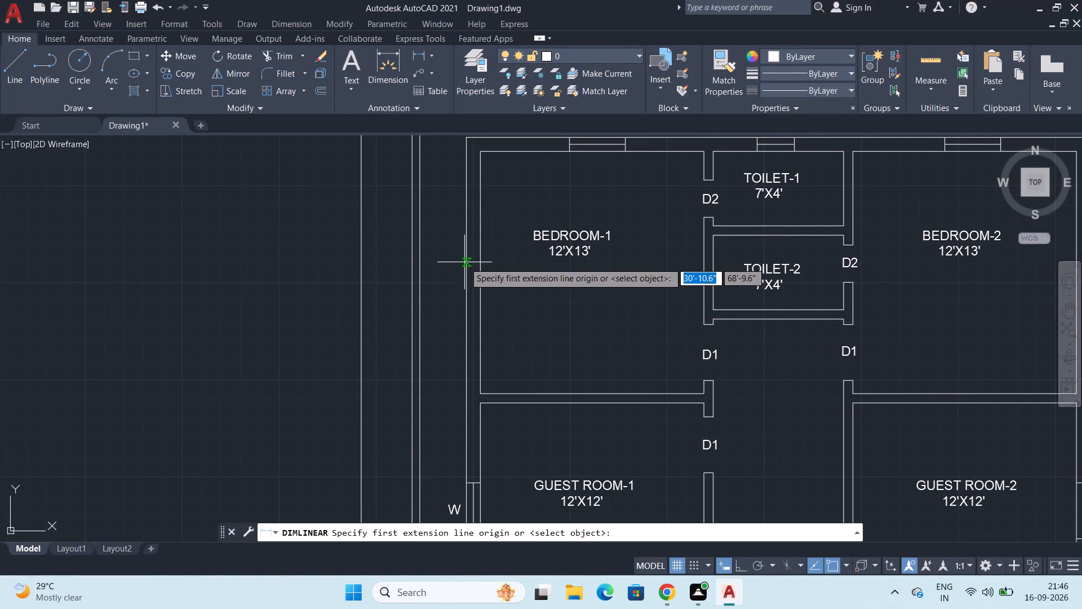
{"action": "scroll", "coordinate": [464, 262], "scroll_direction": "up", "scroll_amount": 3}
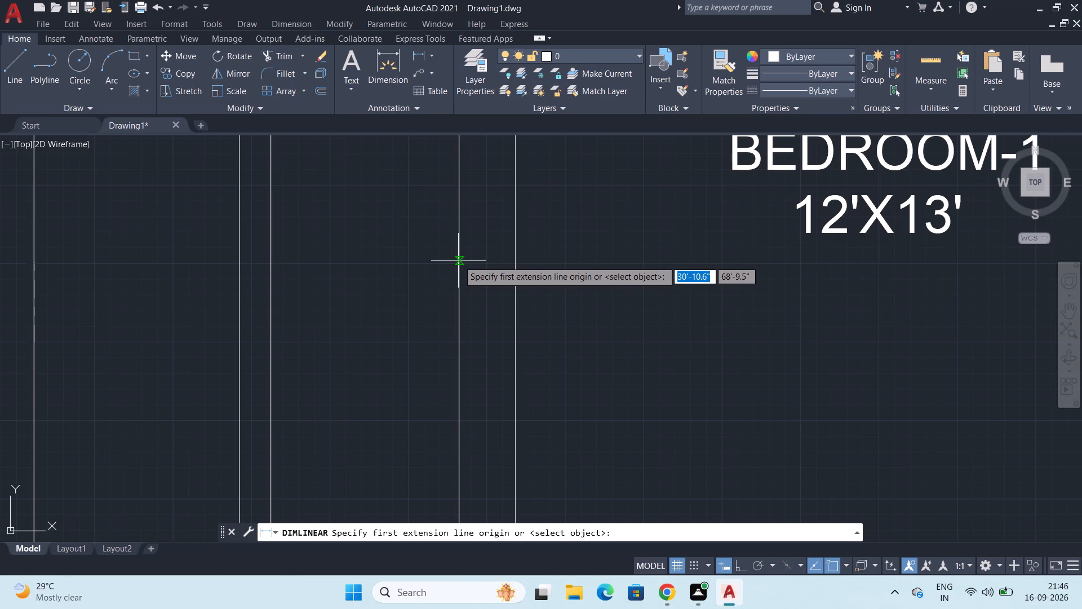
{"action": "left_click", "coordinate": [458, 261]}
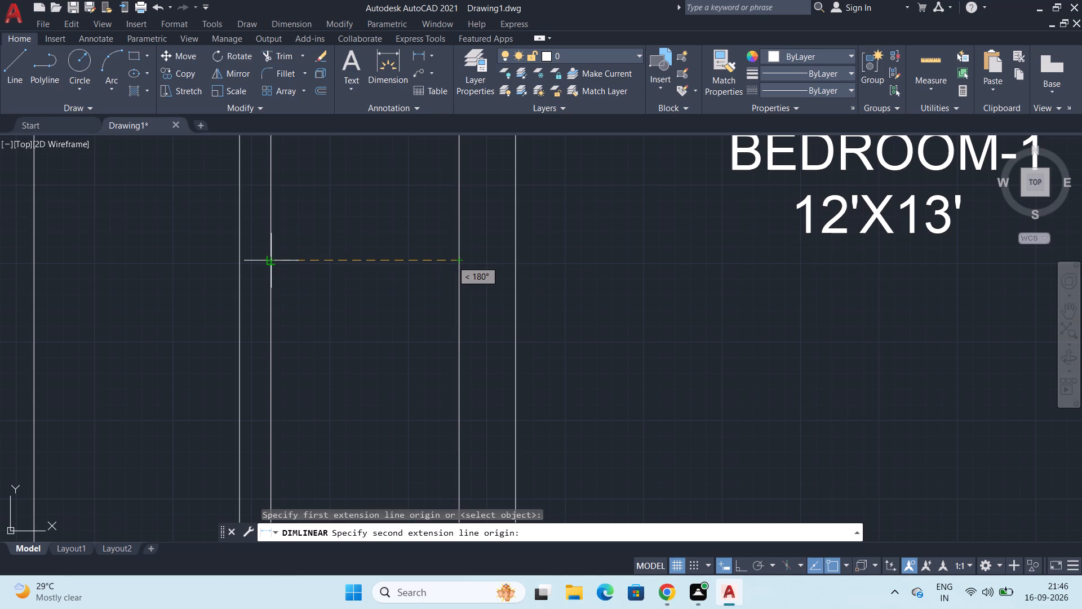
{"action": "left_click", "coordinate": [269, 261]}
{"action": "scroll", "coordinate": [281, 236], "scroll_direction": "down", "scroll_amount": 2}
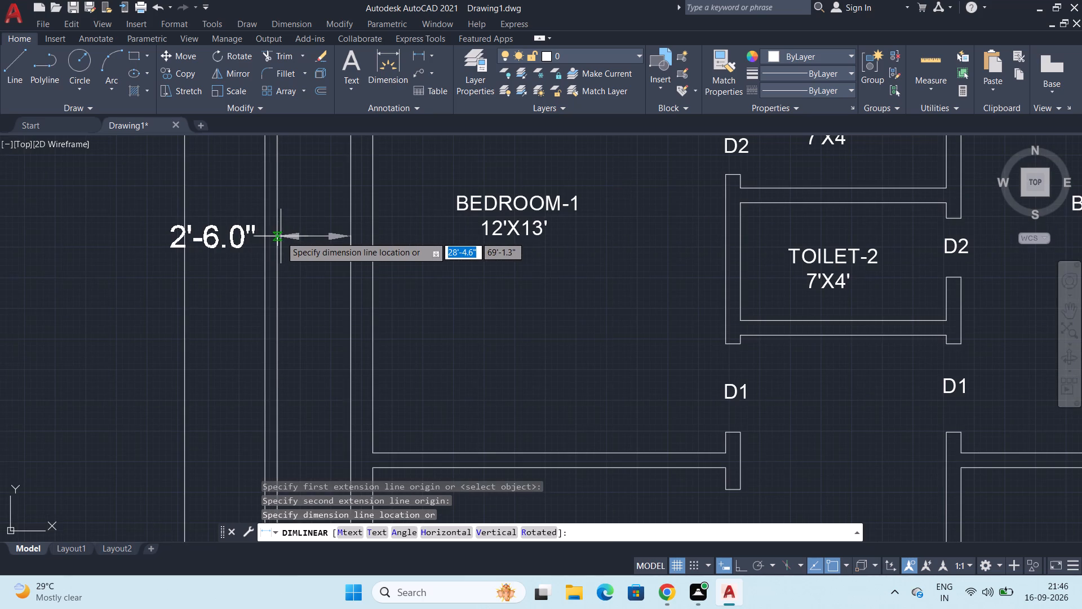
{"action": "middle_click_drag", "start_coordinate": [281, 236], "coordinate": [283, 290]}
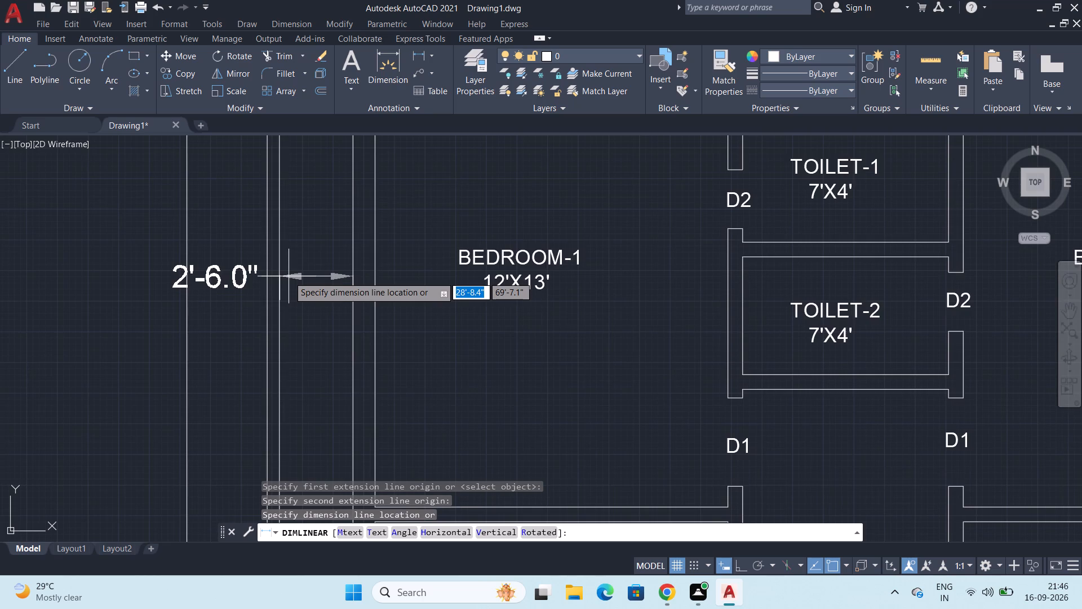
{"action": "scroll", "coordinate": [289, 276], "scroll_direction": "down", "scroll_amount": 2}
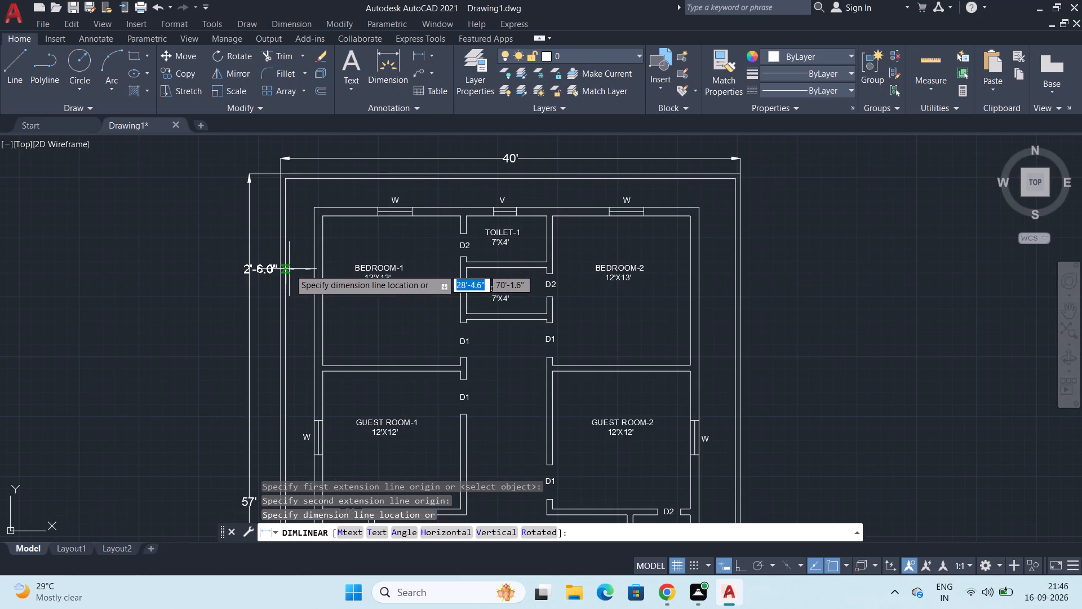
{"action": "left_click", "coordinate": [289, 269]}
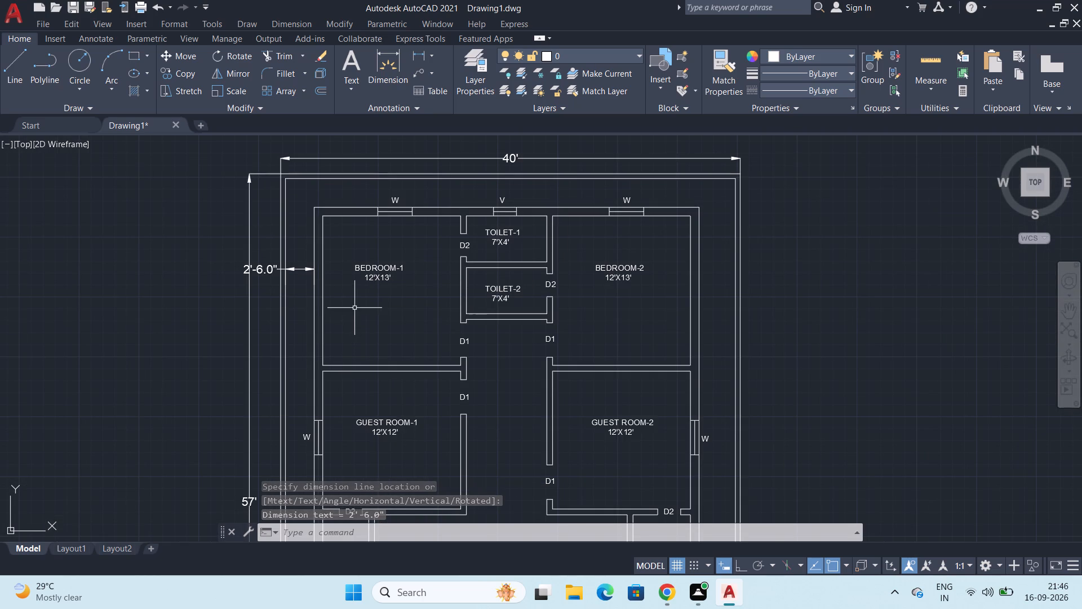
Add a vertical linear dimension between the boundary wall's inner face and the house's top wall, between Toilet-1's ventilator and Bedroom-2's window.
{"action": "middle_click_drag", "start_coordinate": [355, 315], "coordinate": [286, 349]}
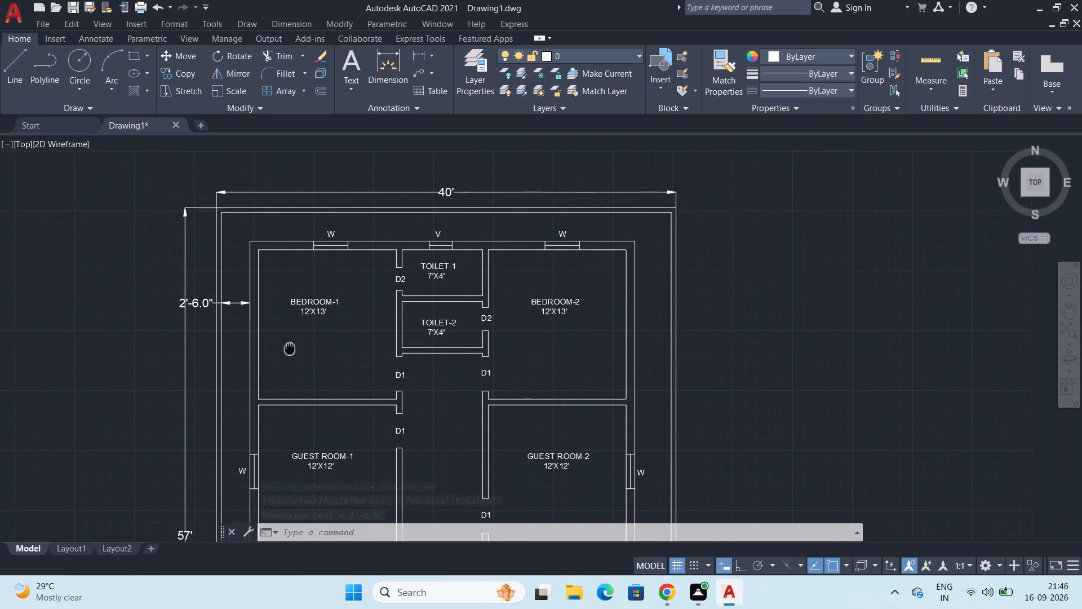
{"action": "middle_click_drag", "start_coordinate": [286, 349], "coordinate": [282, 350]}
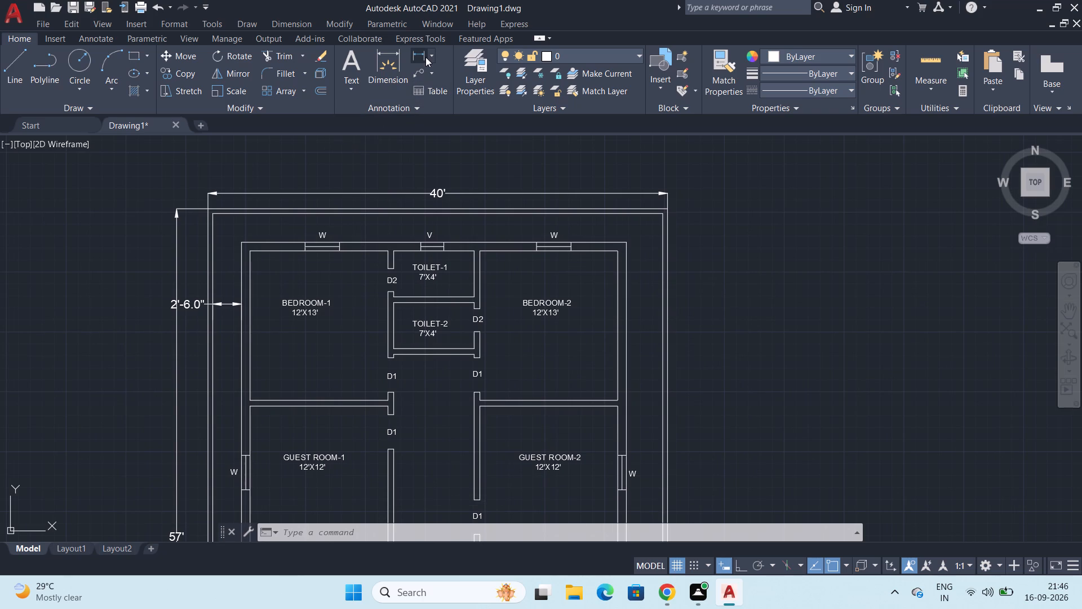
{"action": "left_click", "coordinate": [425, 57]}
{"action": "scroll", "coordinate": [498, 224], "scroll_direction": "up", "scroll_amount": 2}
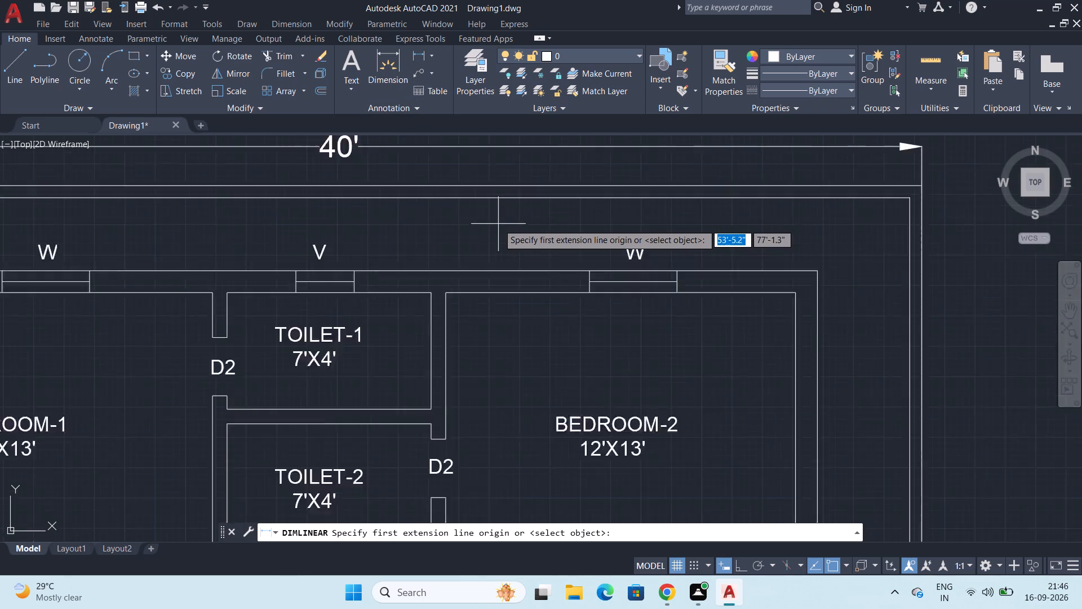
{"action": "scroll", "coordinate": [498, 224], "scroll_direction": "up", "scroll_amount": 1}
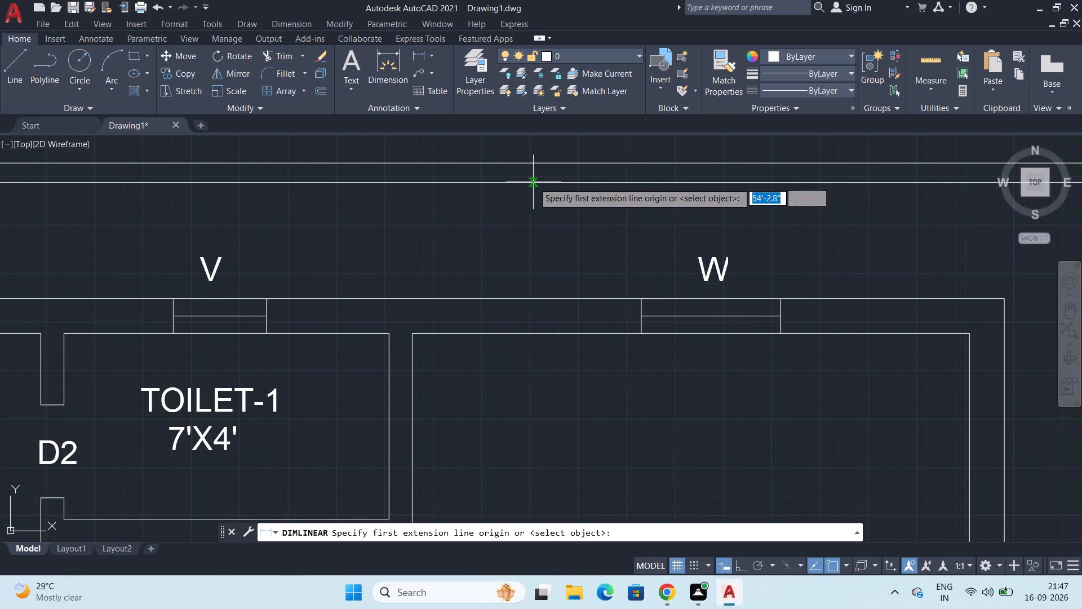
{"action": "left_click", "coordinate": [531, 183]}
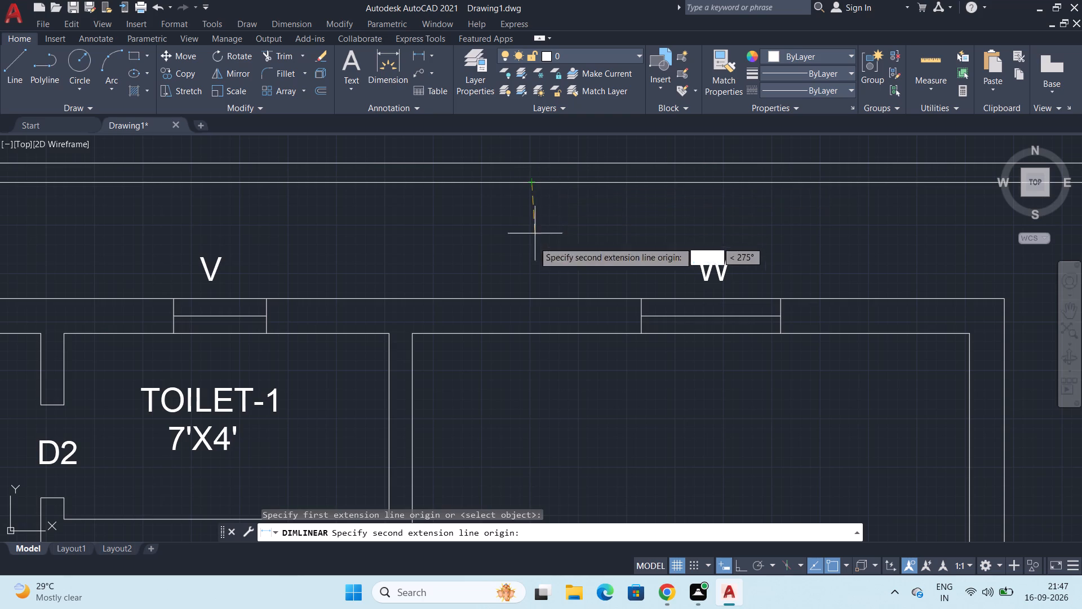
{"action": "left_click", "coordinate": [530, 297]}
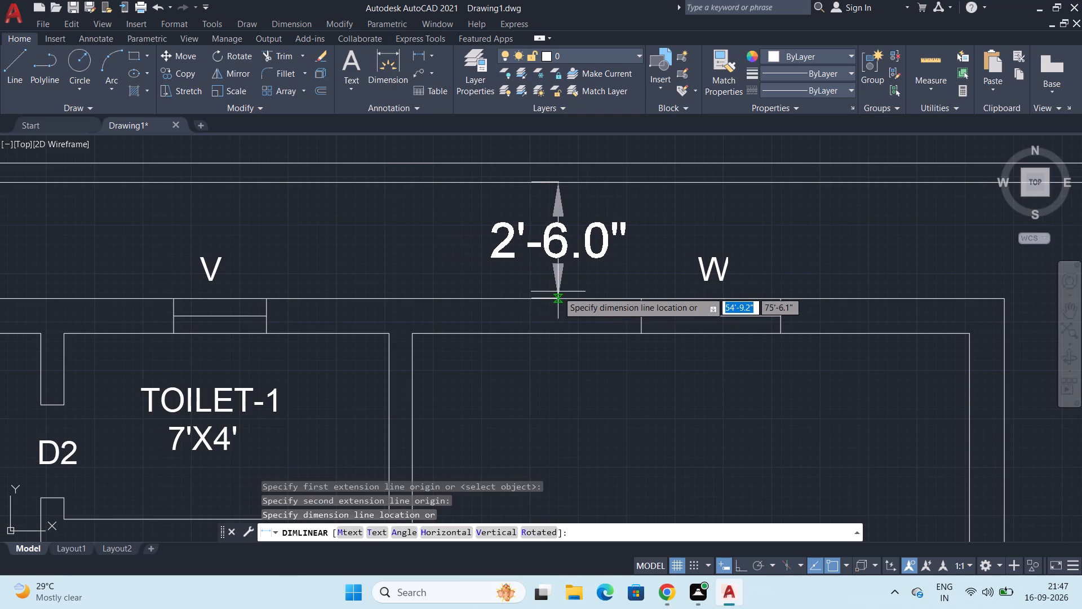
{"action": "left_click", "coordinate": [548, 294]}
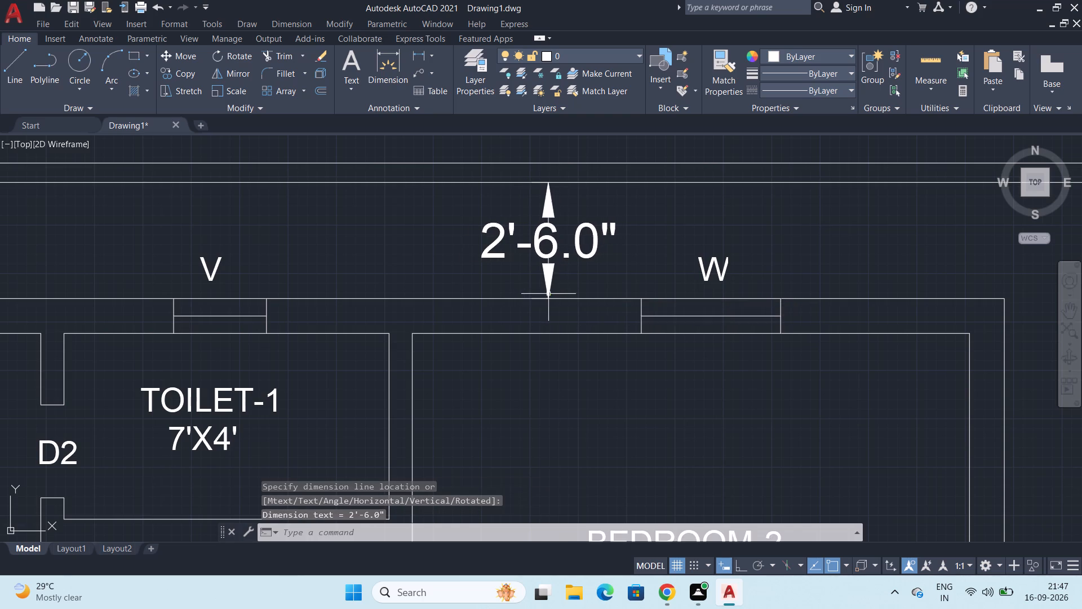
Add a vertical linear dimension across the parking depth, from the living room's outer wall to the boundary wall's inner face, beside the stairs.
{"action": "scroll", "coordinate": [557, 405], "scroll_direction": "down", "scroll_amount": 2}
{"action": "middle_click_drag", "start_coordinate": [558, 418], "coordinate": [515, 302]}
{"action": "middle_click_drag", "start_coordinate": [527, 411], "coordinate": [536, 358]}
{"action": "scroll", "coordinate": [538, 353], "scroll_direction": "down", "scroll_amount": 2}
{"action": "middle_click_drag", "start_coordinate": [548, 411], "coordinate": [555, 319]}
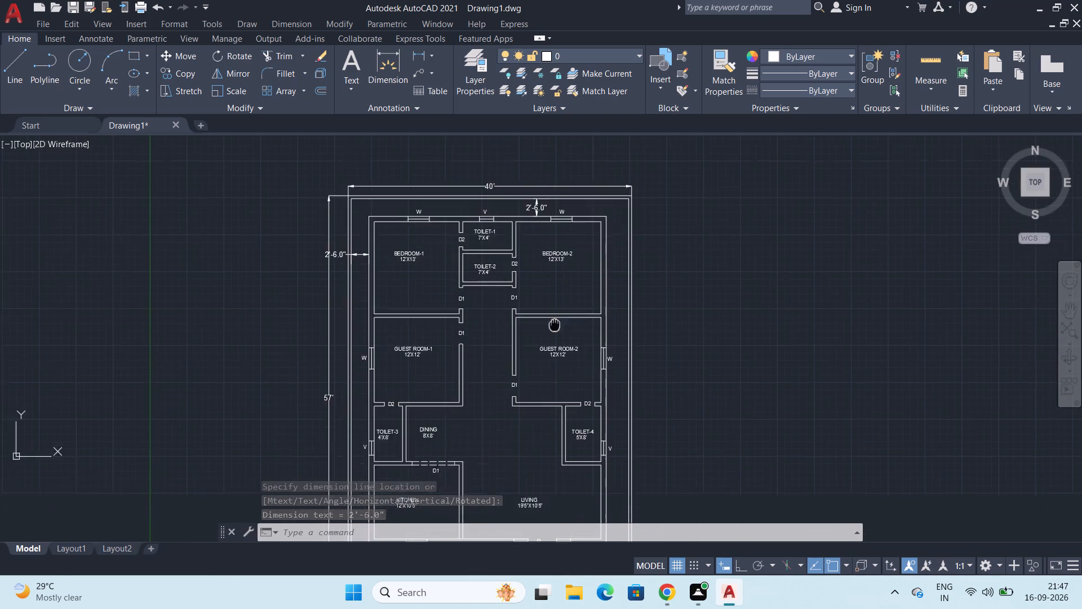
{"action": "middle_click_drag", "start_coordinate": [555, 319], "coordinate": [556, 278]}
{"action": "middle_click_drag", "start_coordinate": [552, 405], "coordinate": [547, 239]}
{"action": "scroll", "coordinate": [462, 333], "scroll_direction": "up", "scroll_amount": 1}
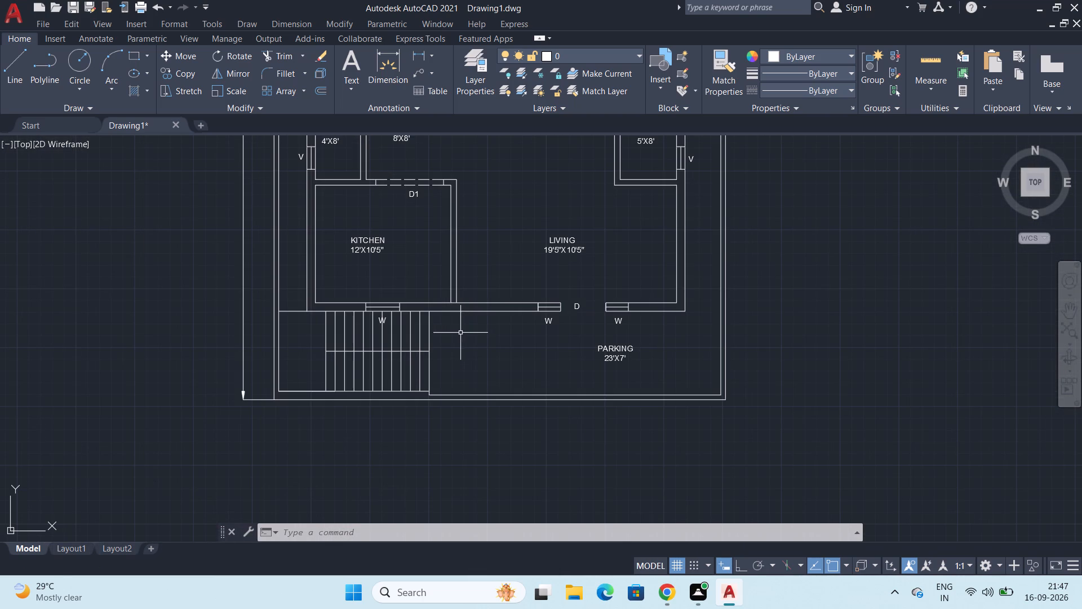
{"action": "key", "text": "space"}
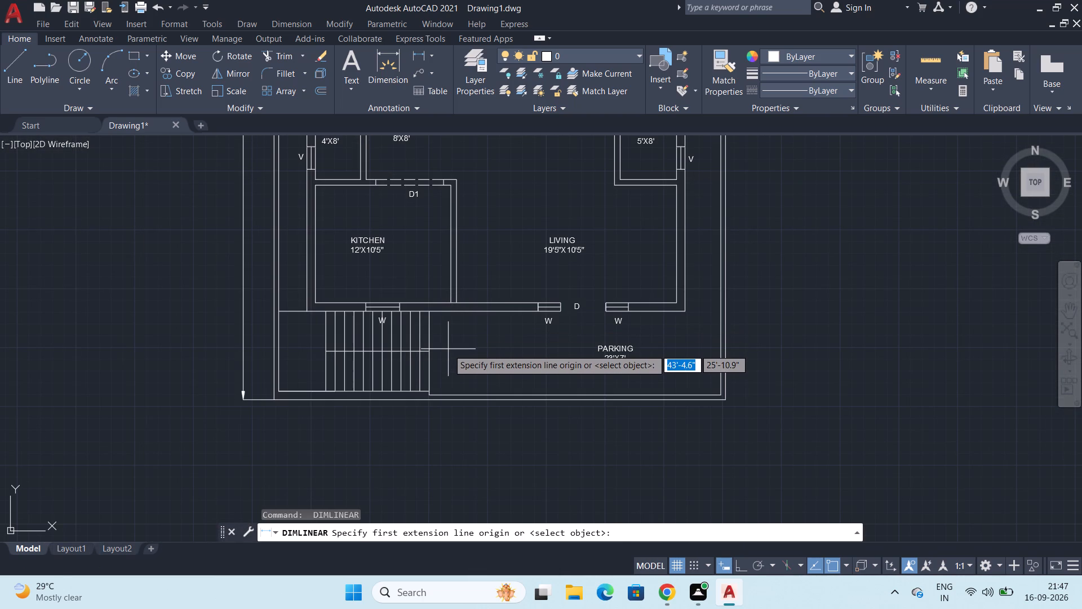
{"action": "left_click", "coordinate": [491, 311]}
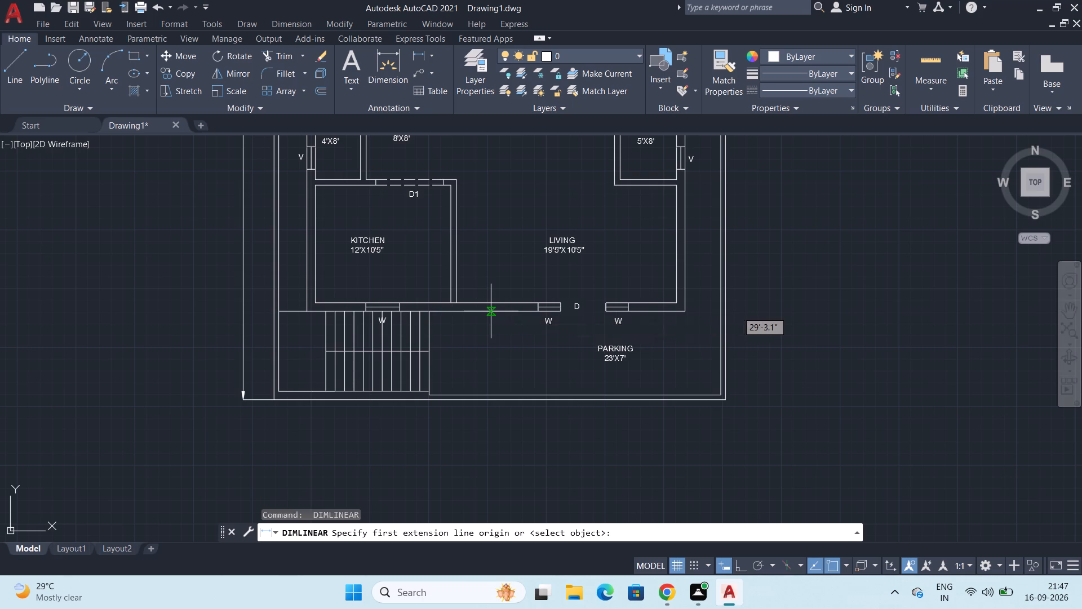
{"action": "left_click", "coordinate": [493, 394]}
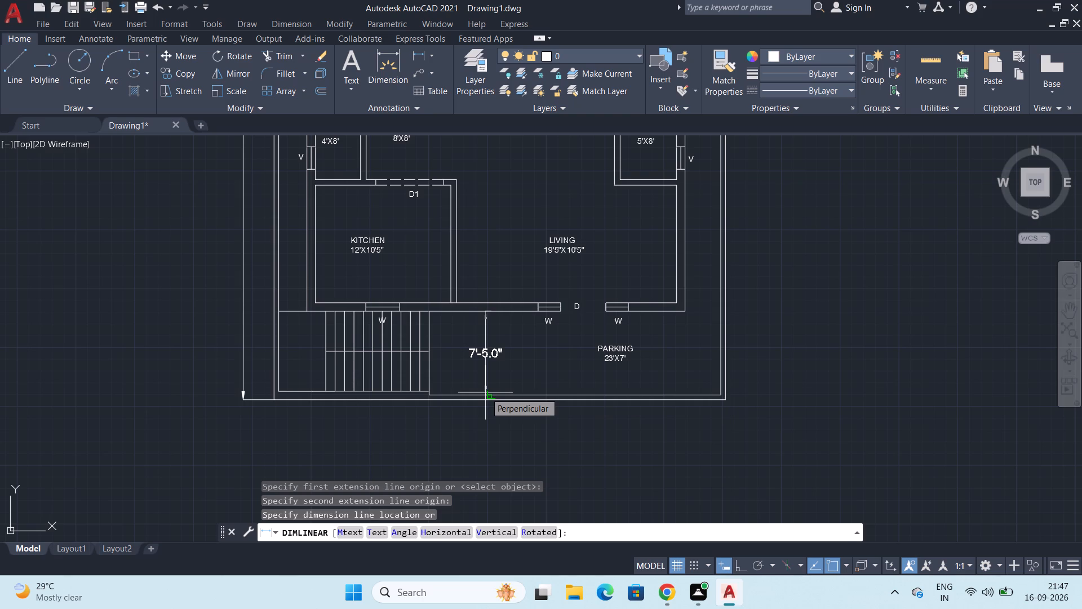
{"action": "left_click", "coordinate": [485, 392]}
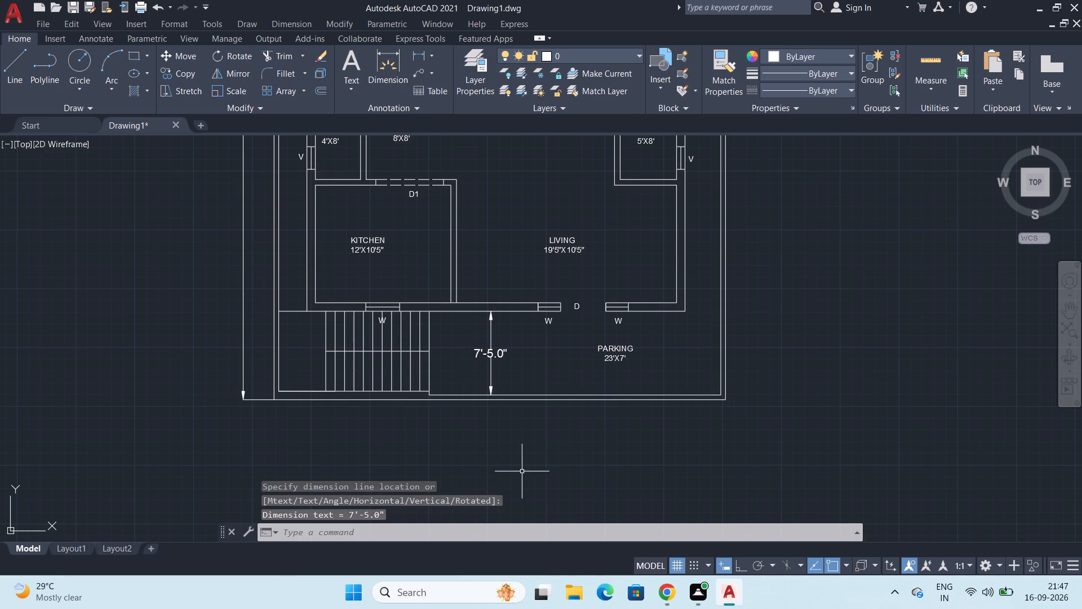
Draw a 9" by 9" square column inward from the outer bottom-right corner of the boundary wall, near the parking.
{"action": "middle_click_drag", "start_coordinate": [601, 421], "coordinate": [405, 426]}
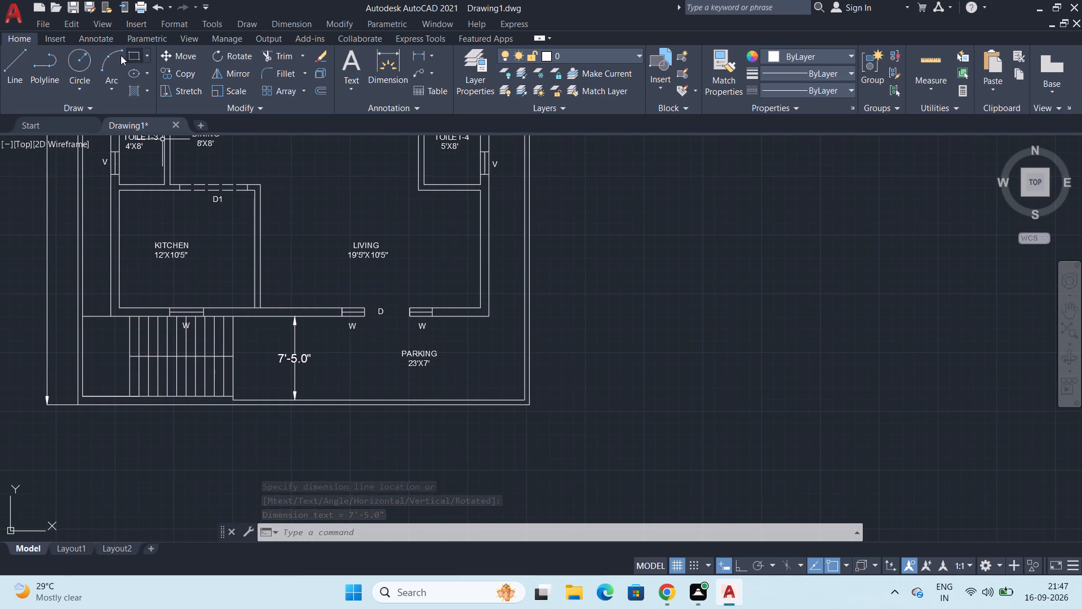
{"action": "left_click", "coordinate": [136, 57]}
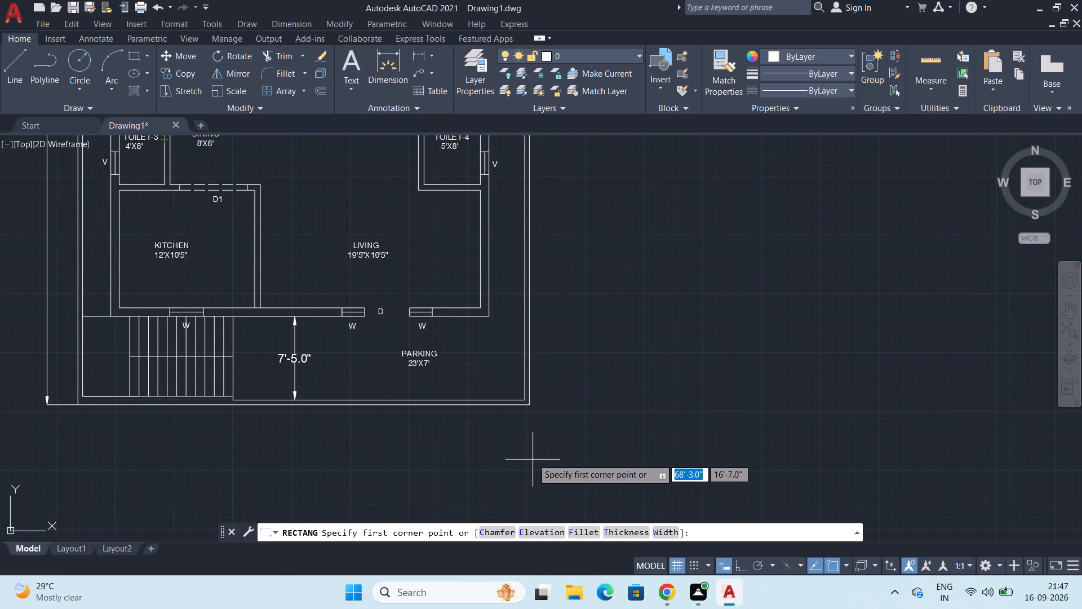
{"action": "scroll", "coordinate": [528, 425], "scroll_direction": "up", "scroll_amount": 3}
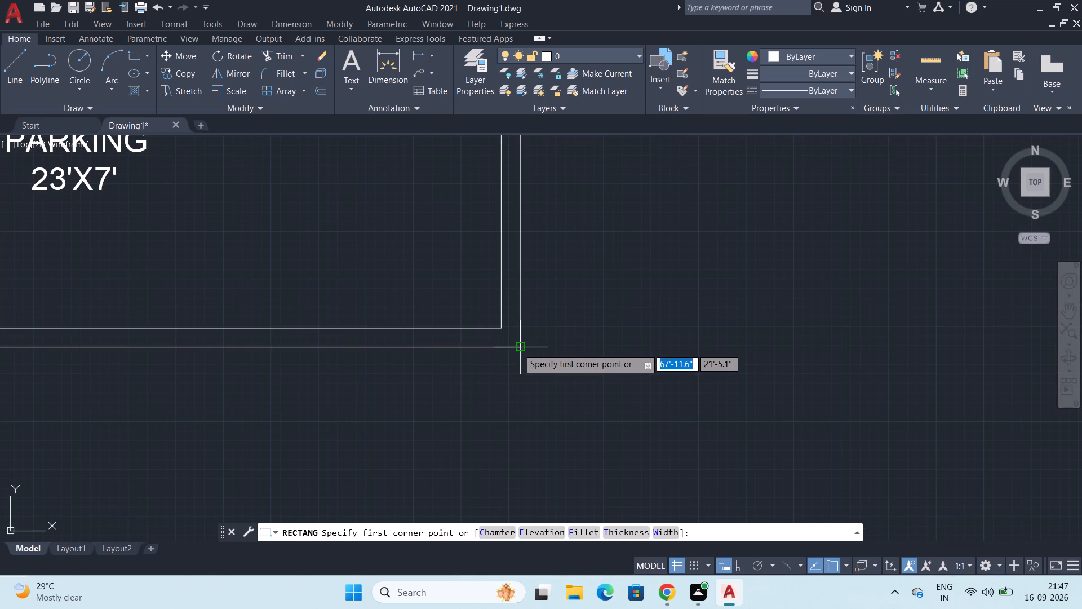
{"action": "left_click", "coordinate": [518, 348]}
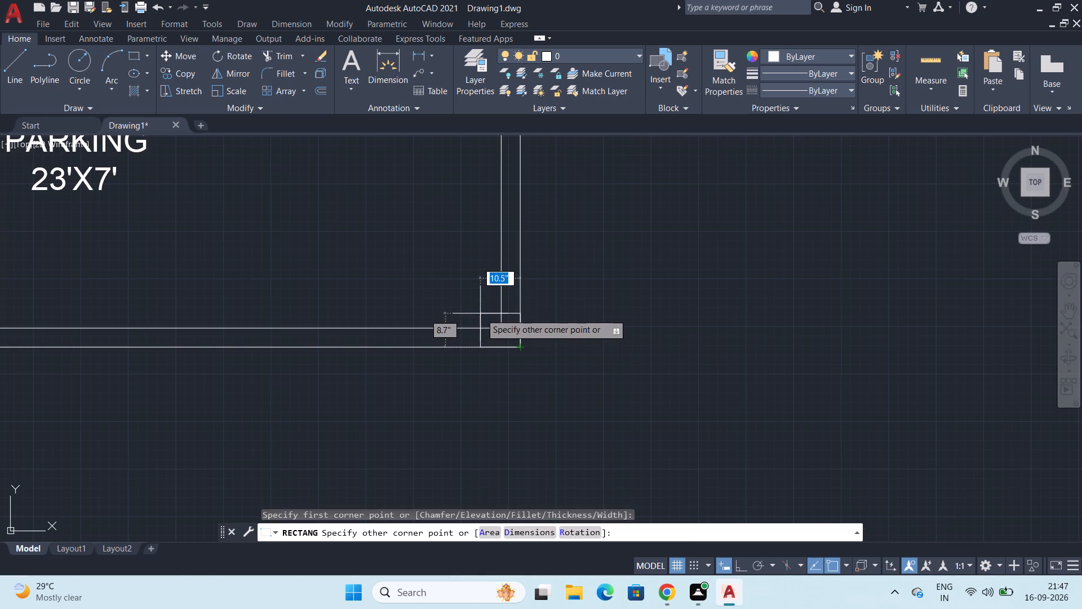
{"action": "key", "text": "9"}
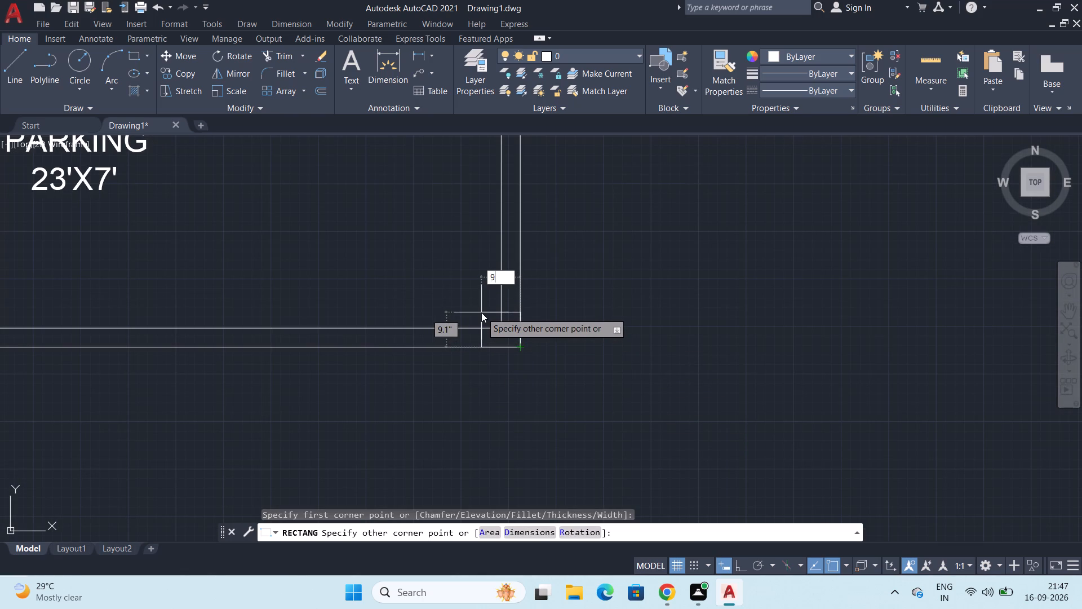
{"action": "key", "text": "shift+quotedbl"}
{"action": "key", "text": "Tab"}
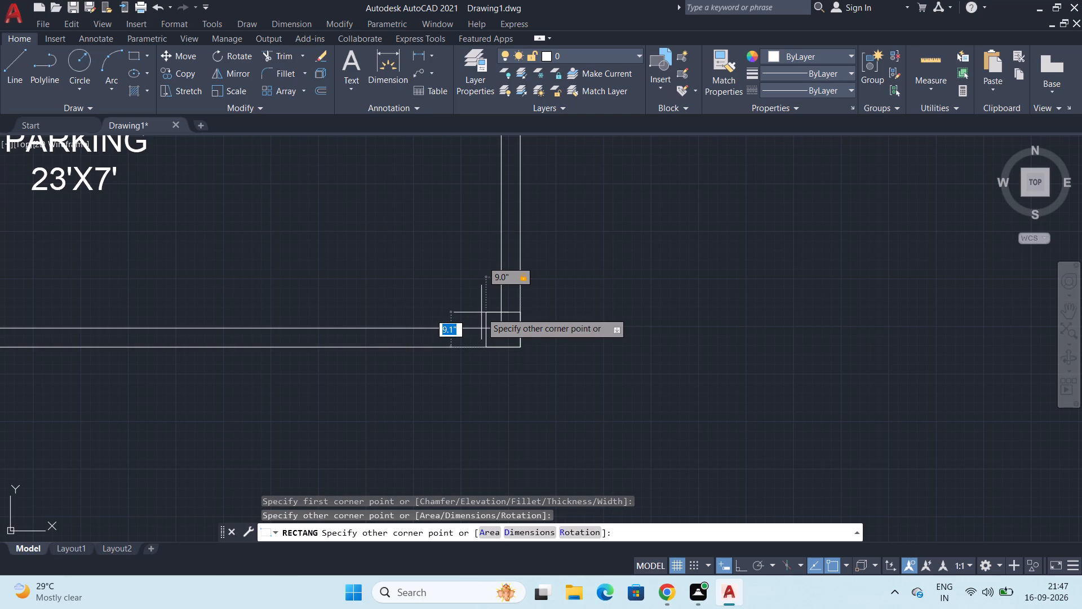
{"action": "type", "text": "9\""}
{"action": "key", "text": "Return"}
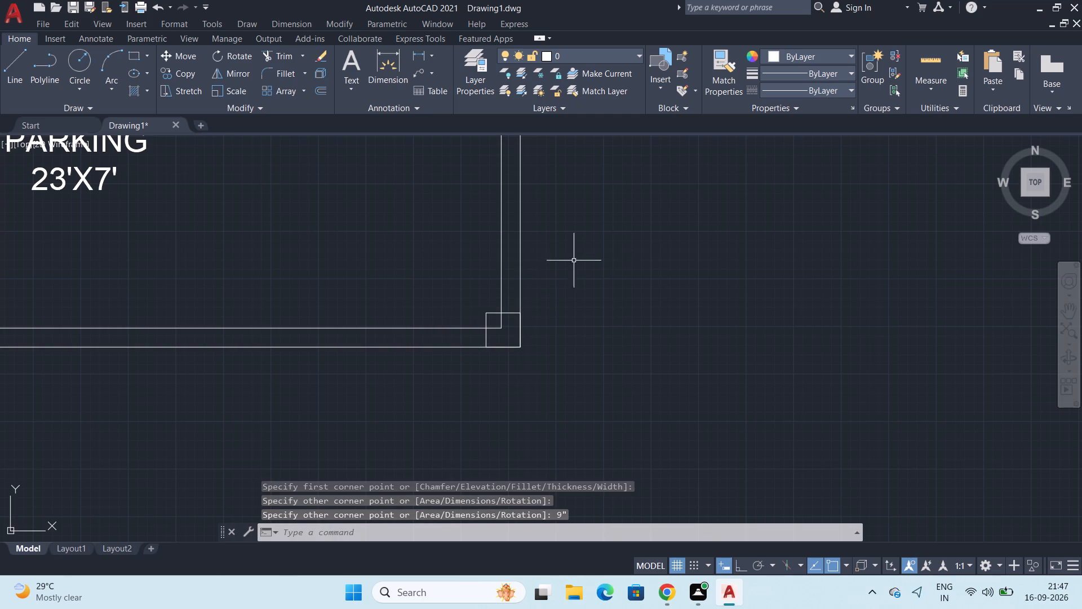
Copy the corner column about 7'-3" straight up along the boundary wall beside the parking, aligned with its outer face, with Ortho on.
{"action": "left_click", "coordinate": [475, 306]}
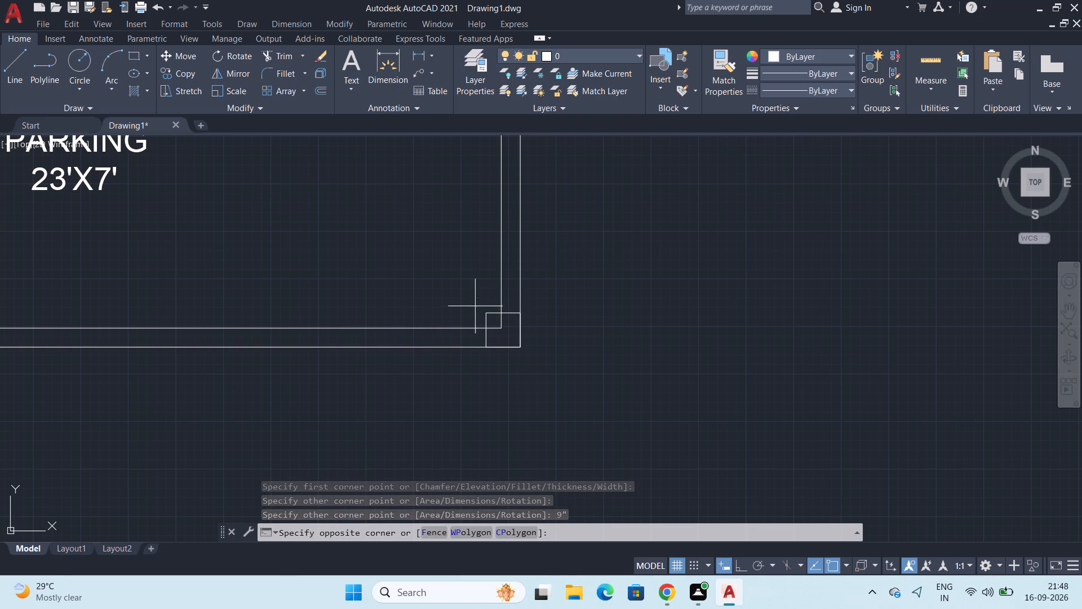
{"action": "left_click", "coordinate": [526, 361]}
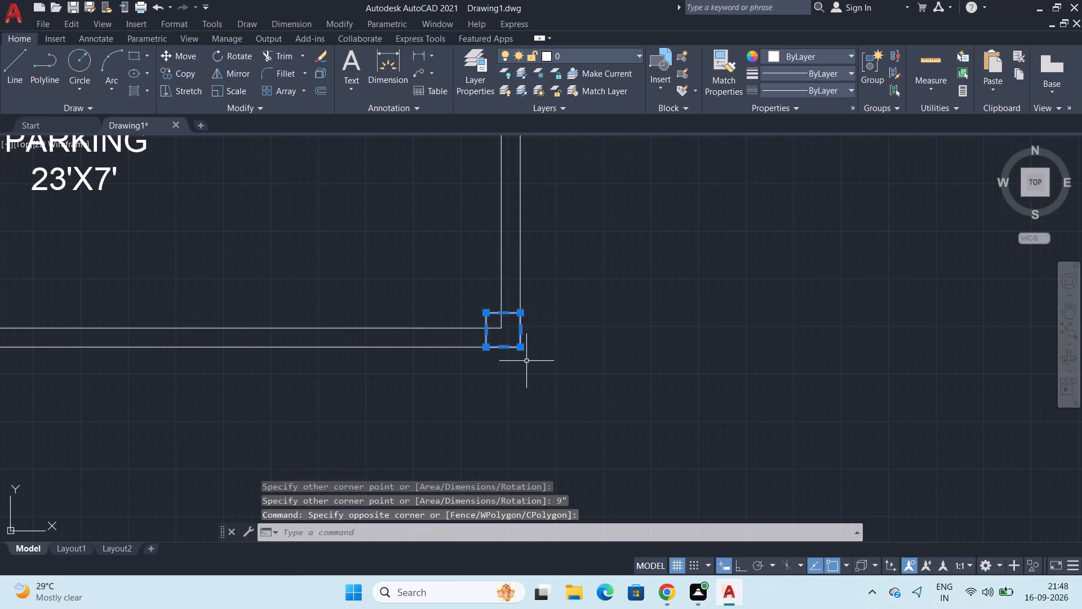
{"action": "key", "text": "c"}
{"action": "key", "text": "o"}
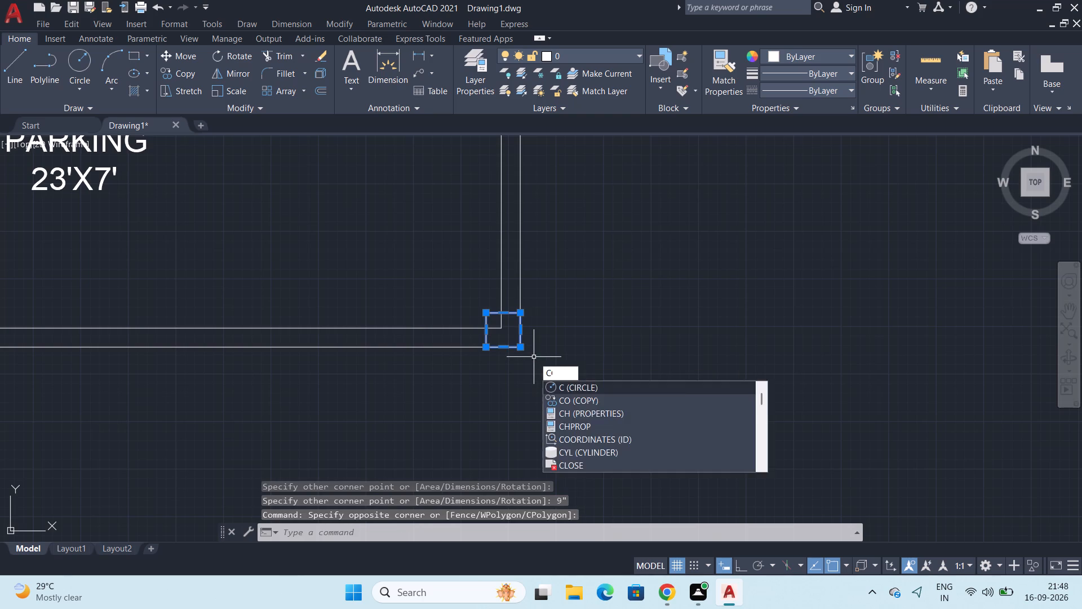
{"action": "key", "text": "Return"}
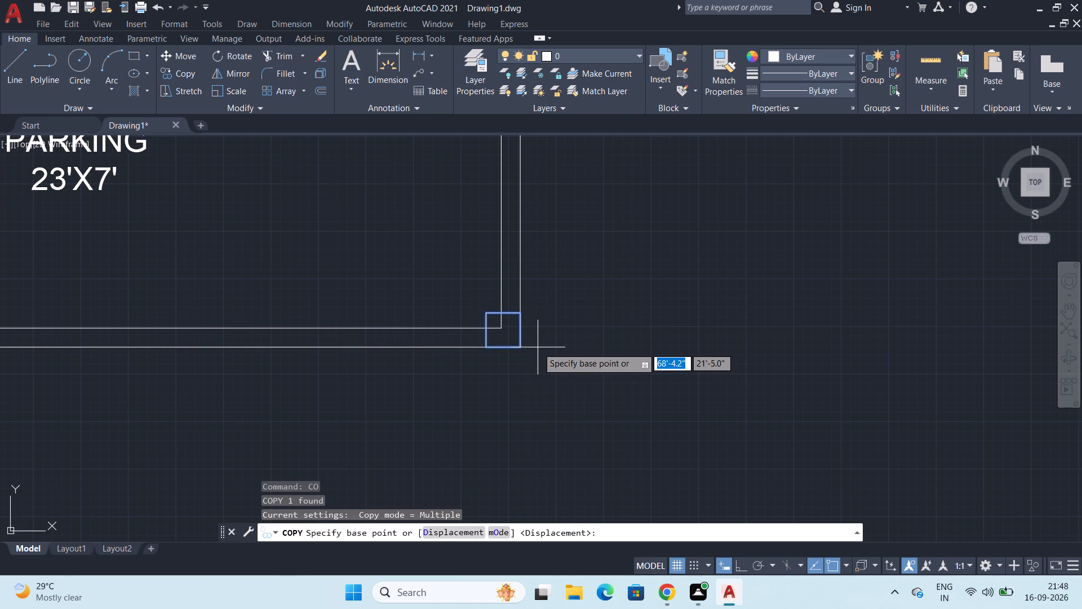
{"action": "scroll", "coordinate": [496, 358], "scroll_direction": "down", "scroll_amount": 1}
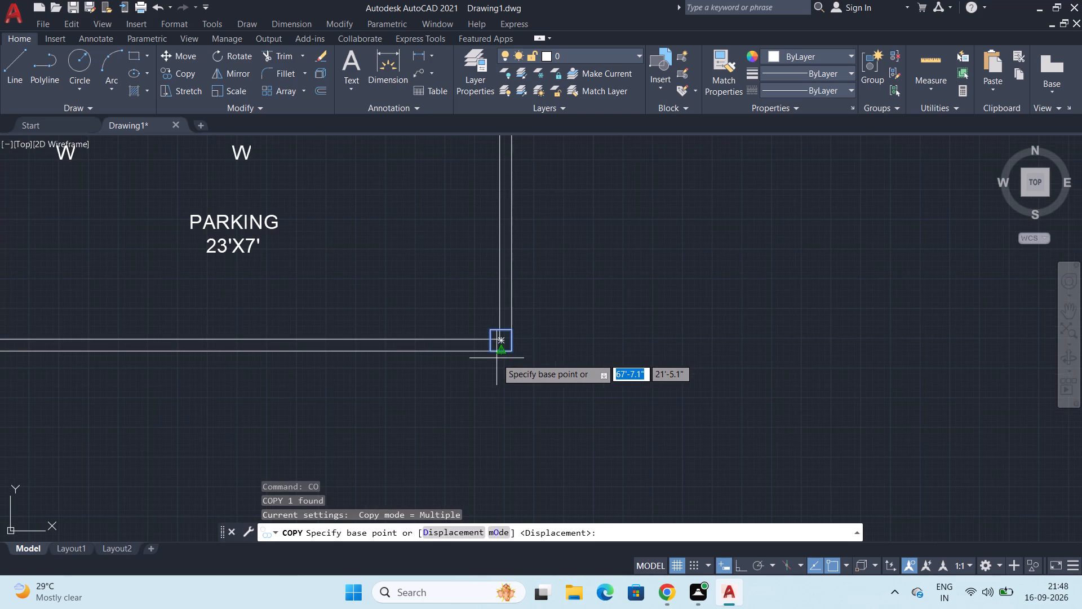
{"action": "middle_click_drag", "start_coordinate": [496, 358], "coordinate": [521, 431]}
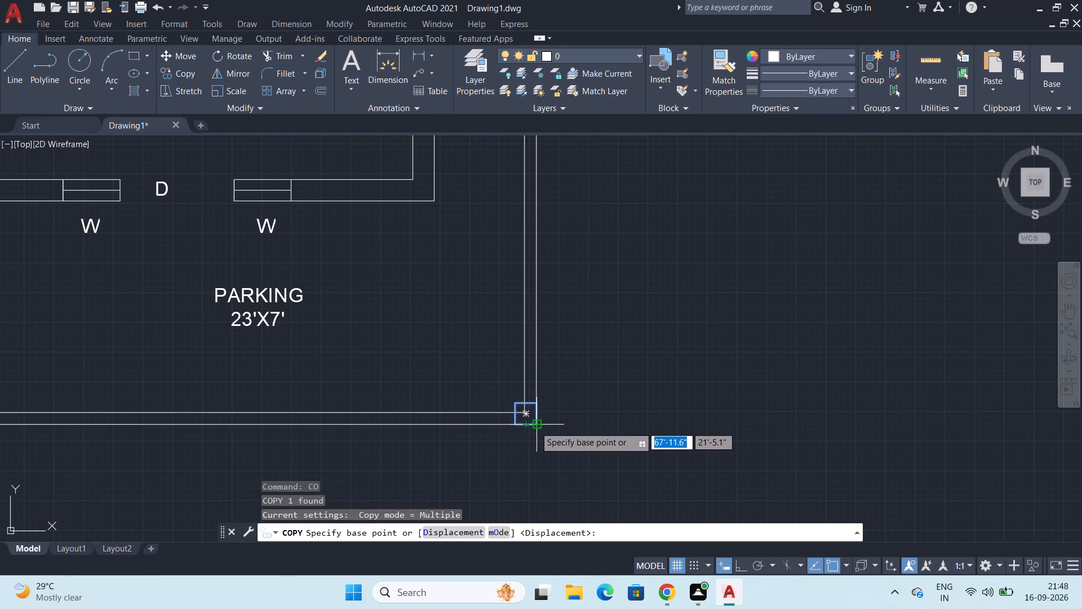
{"action": "left_click", "coordinate": [535, 426]}
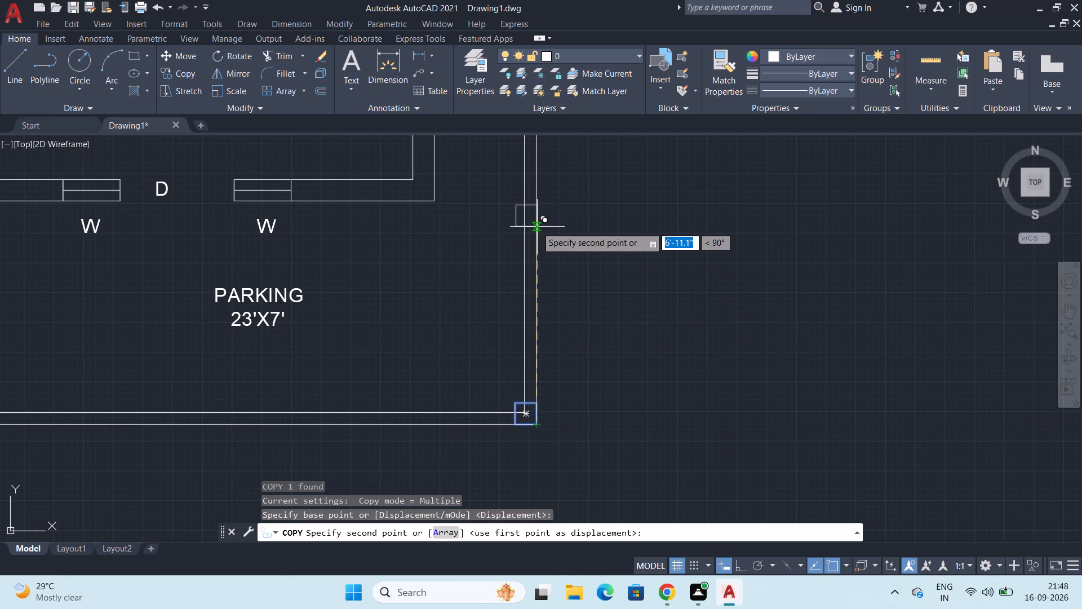
{"action": "key", "text": "F8"}
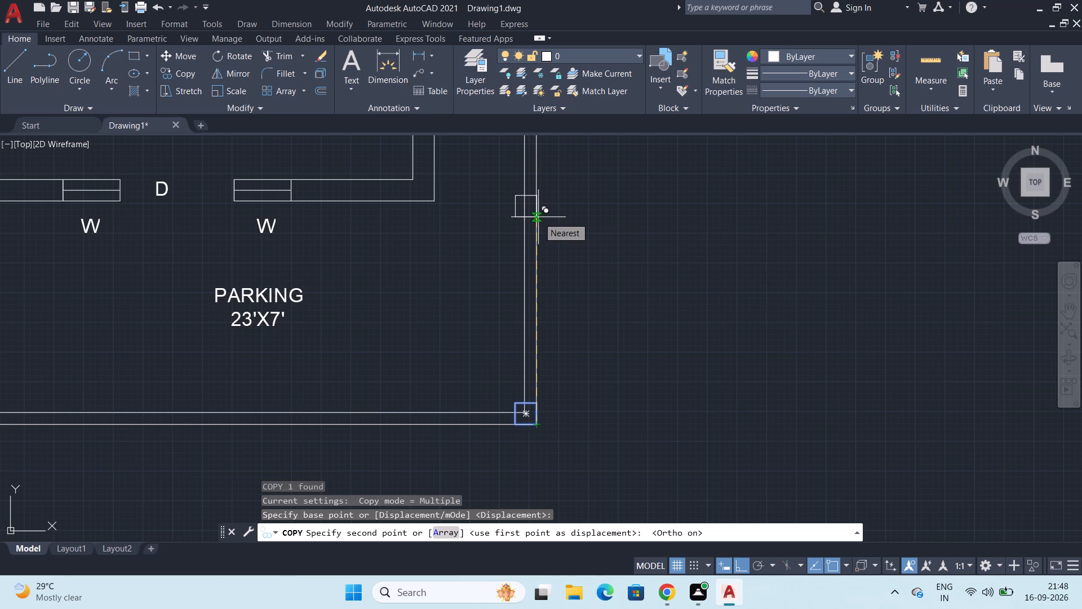
{"action": "left_click", "coordinate": [538, 217]}
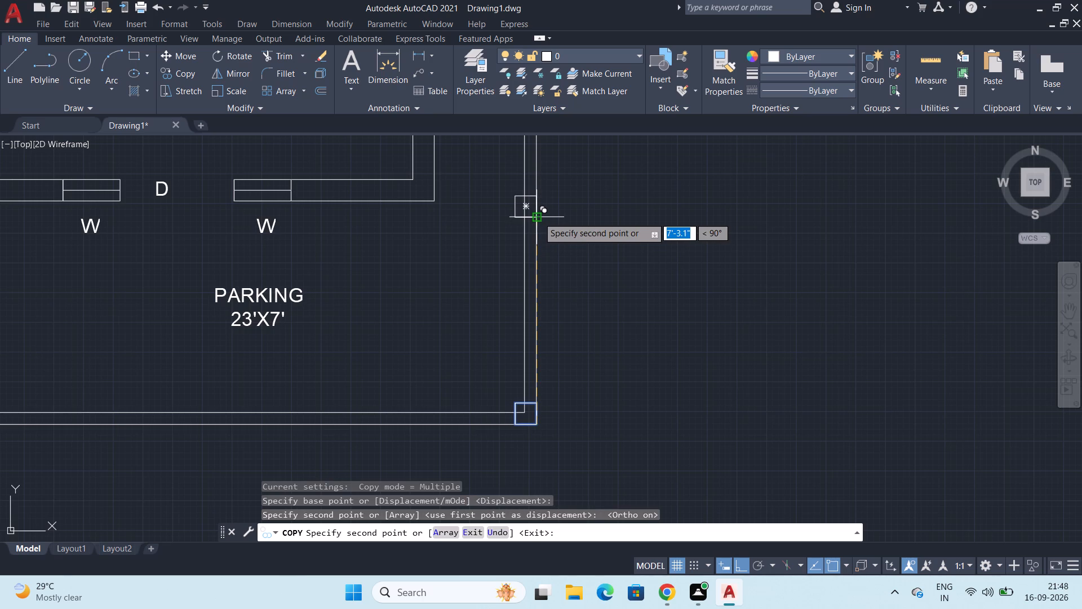
{"action": "key", "text": "space"}
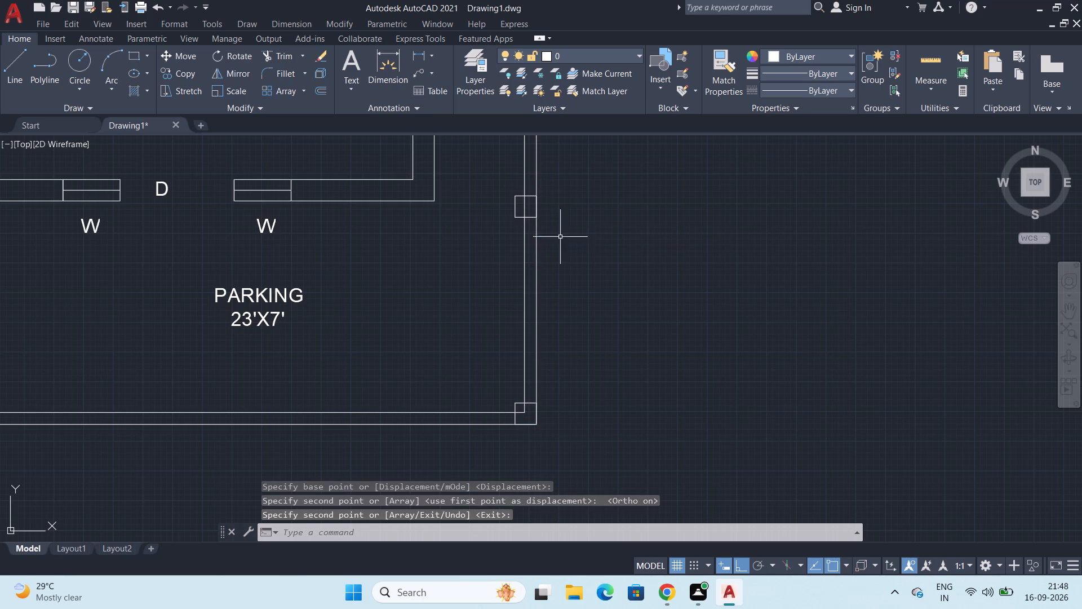
Trim the inner boundary wall lines that run inside the copied column and the corner column near the parking.
{"action": "scroll", "coordinate": [557, 224], "scroll_direction": "up", "scroll_amount": 3}
{"action": "scroll", "coordinate": [537, 204], "scroll_direction": "down", "scroll_amount": 1}
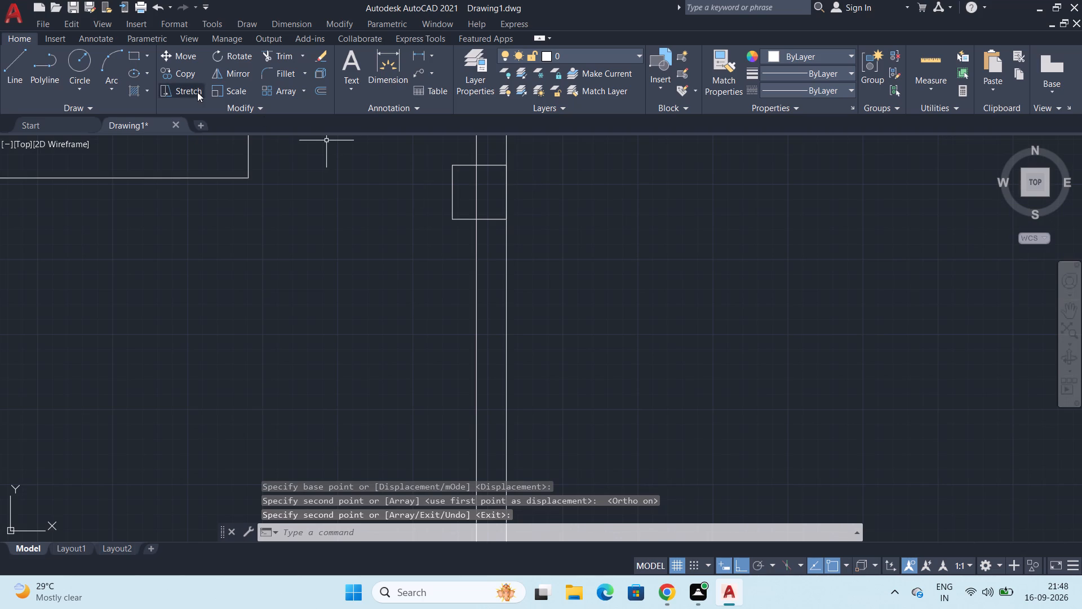
{"action": "left_click", "coordinate": [289, 52]}
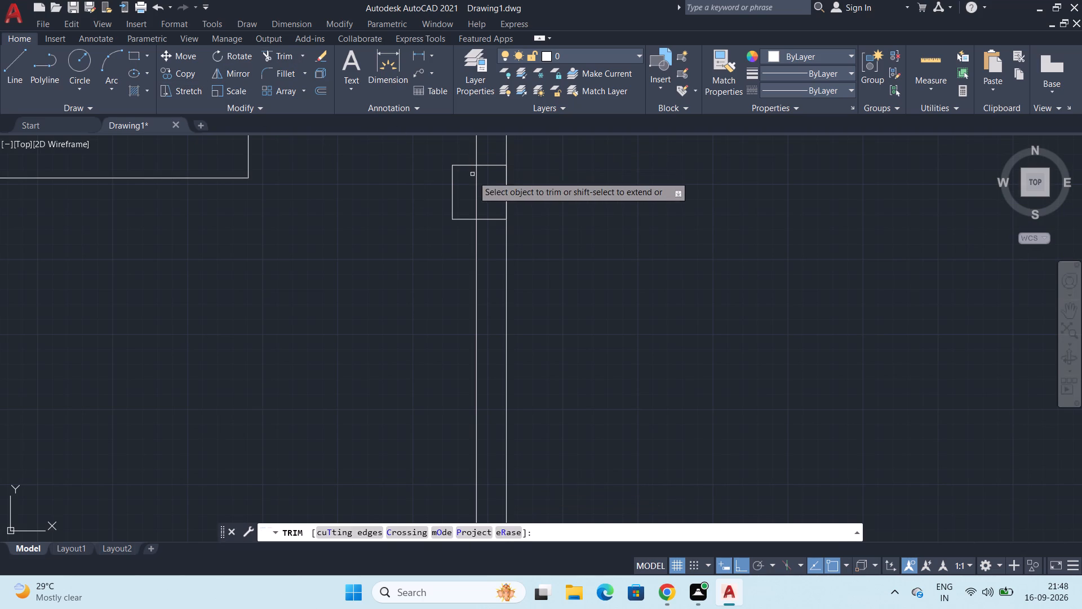
{"action": "left_click", "coordinate": [477, 191]}
{"action": "scroll", "coordinate": [498, 355], "scroll_direction": "down", "scroll_amount": 1}
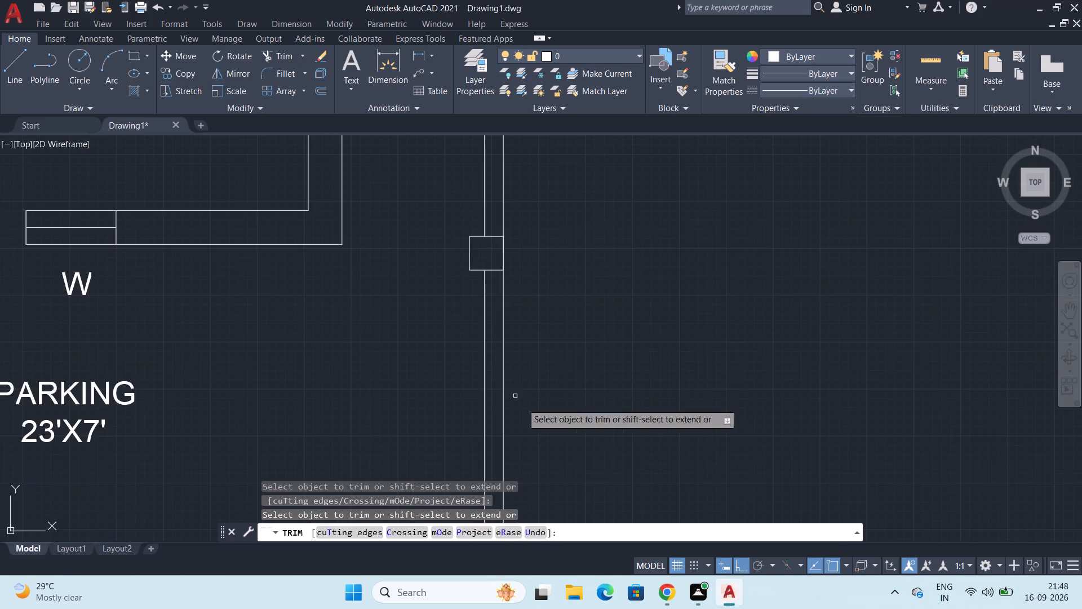
{"action": "middle_click_drag", "start_coordinate": [534, 412], "coordinate": [597, 130]}
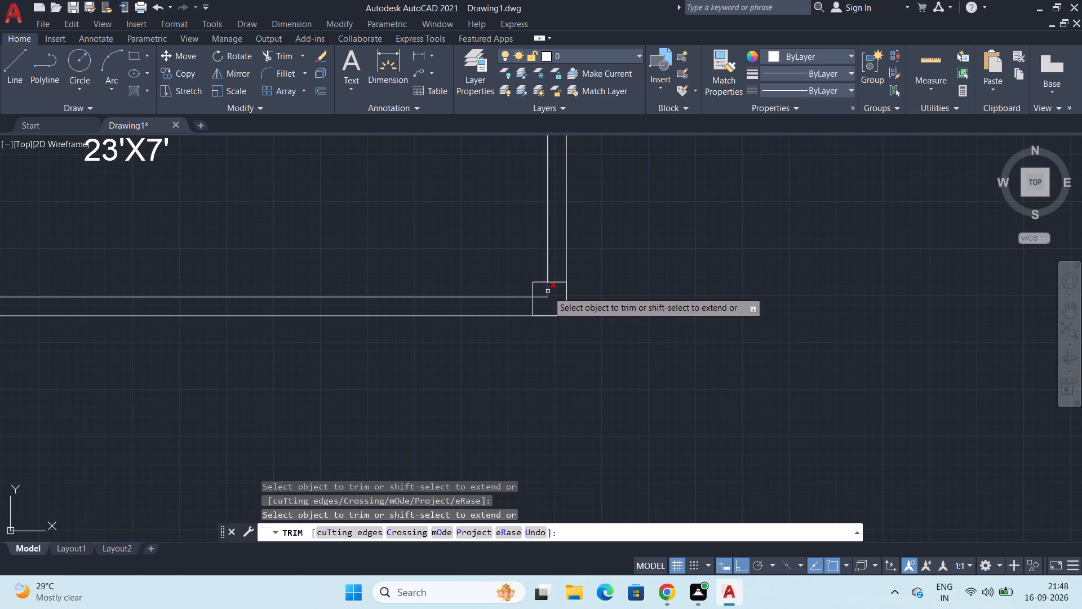
{"action": "left_click", "coordinate": [548, 291]}
{"action": "left_click", "coordinate": [542, 298]}
{"action": "key", "text": "space"}
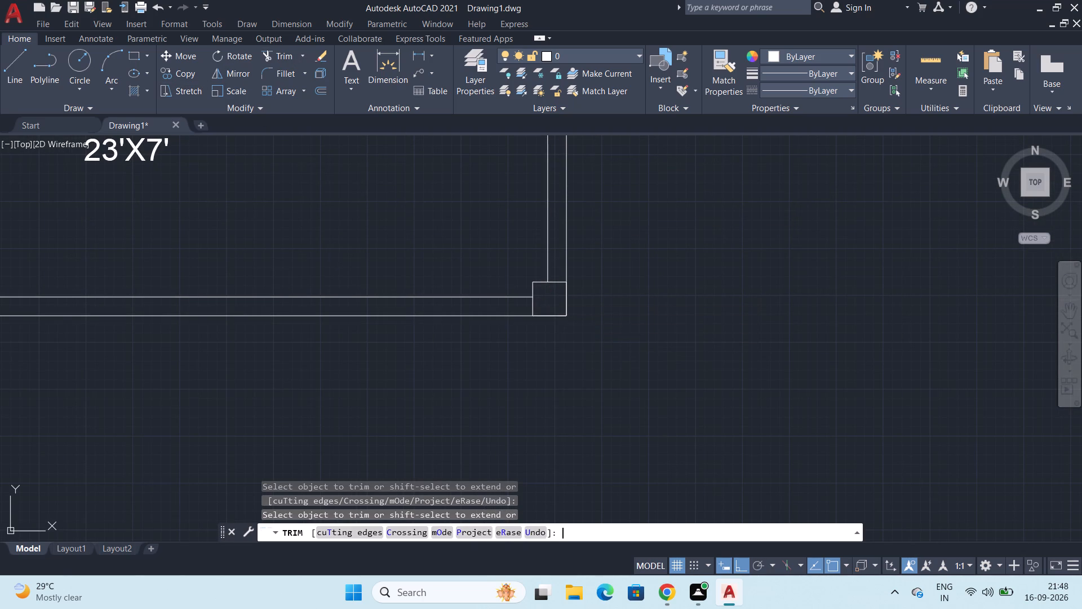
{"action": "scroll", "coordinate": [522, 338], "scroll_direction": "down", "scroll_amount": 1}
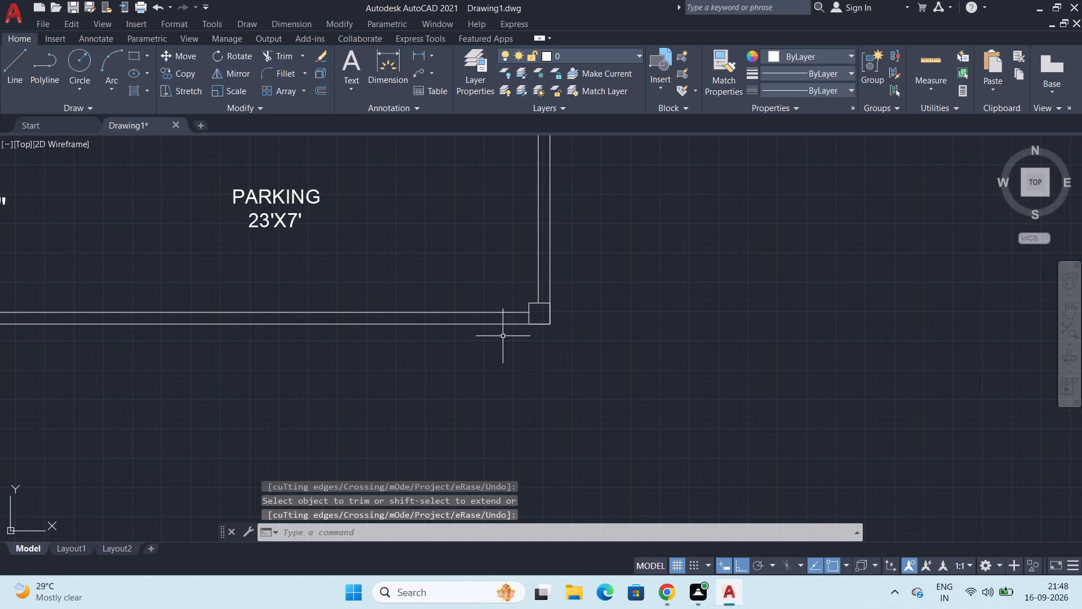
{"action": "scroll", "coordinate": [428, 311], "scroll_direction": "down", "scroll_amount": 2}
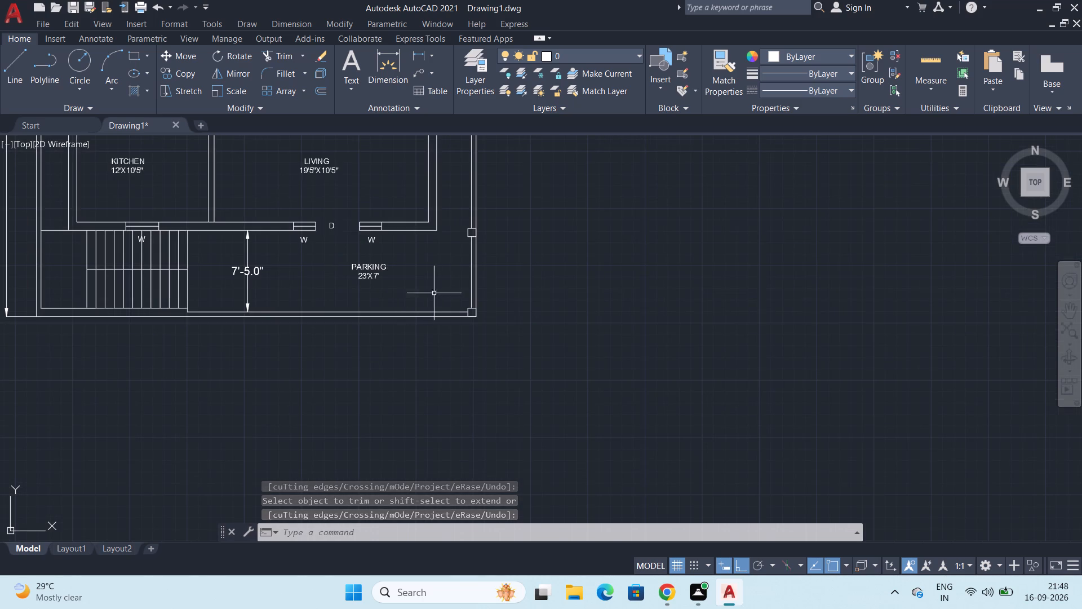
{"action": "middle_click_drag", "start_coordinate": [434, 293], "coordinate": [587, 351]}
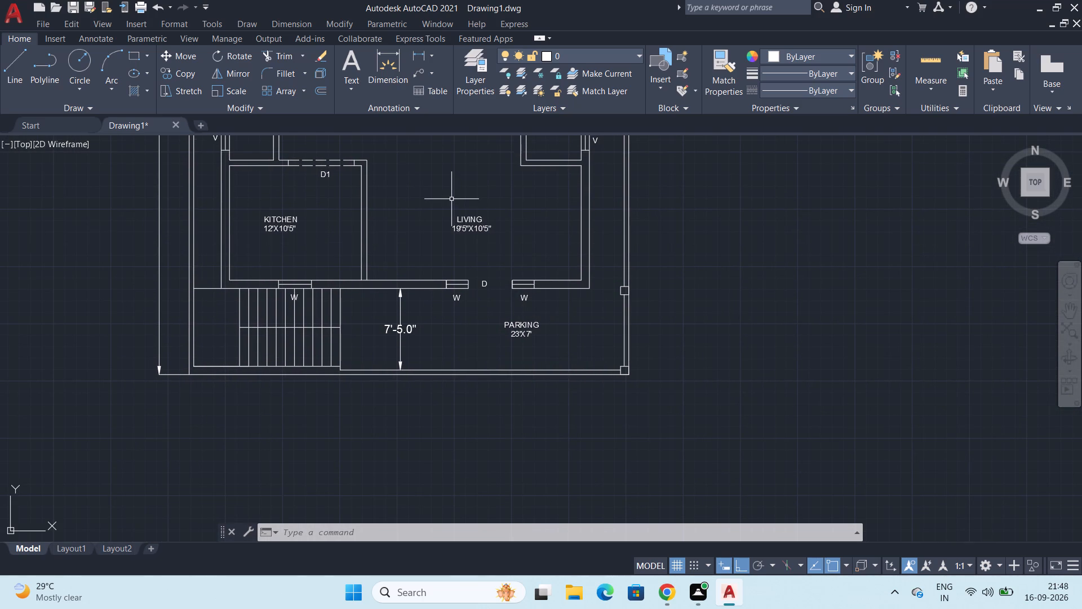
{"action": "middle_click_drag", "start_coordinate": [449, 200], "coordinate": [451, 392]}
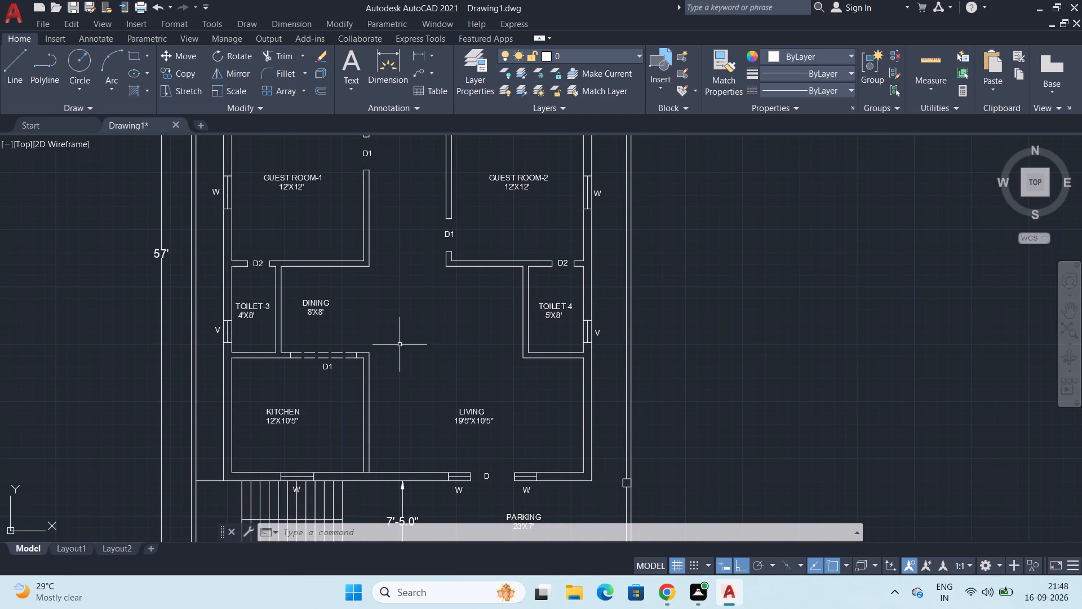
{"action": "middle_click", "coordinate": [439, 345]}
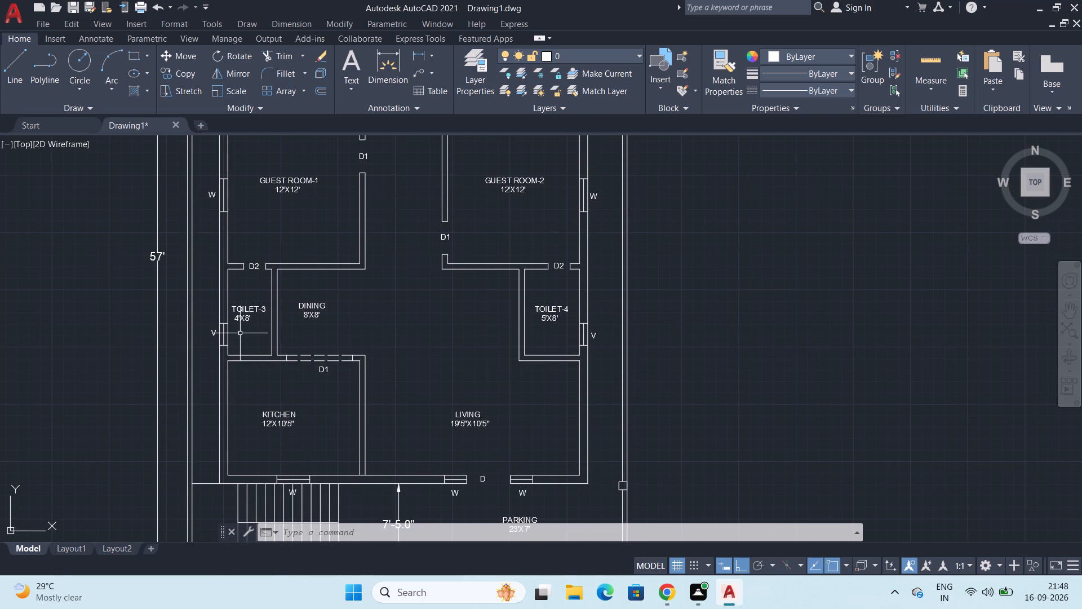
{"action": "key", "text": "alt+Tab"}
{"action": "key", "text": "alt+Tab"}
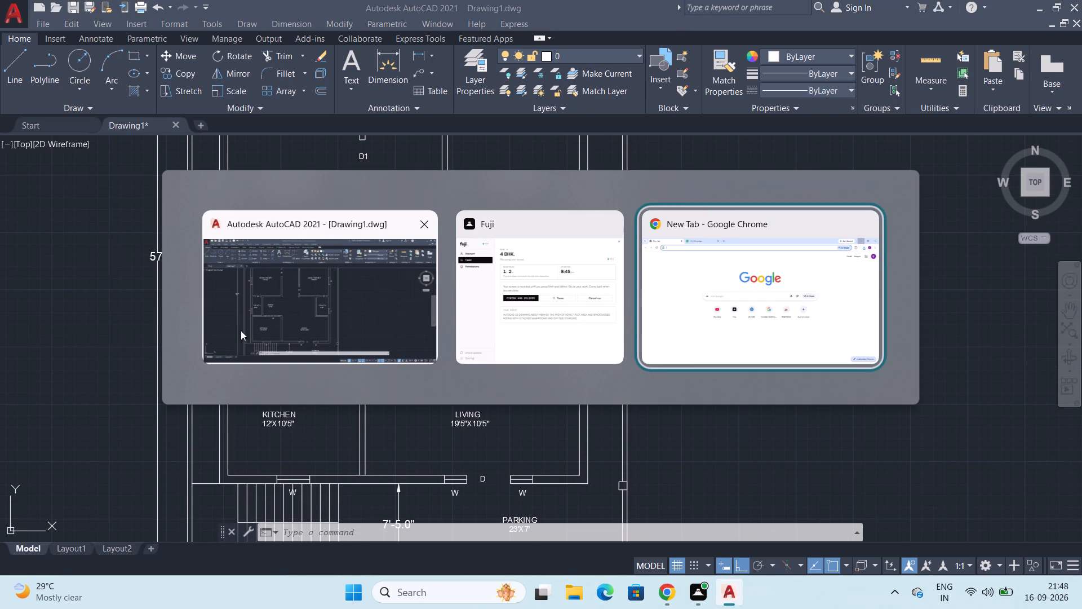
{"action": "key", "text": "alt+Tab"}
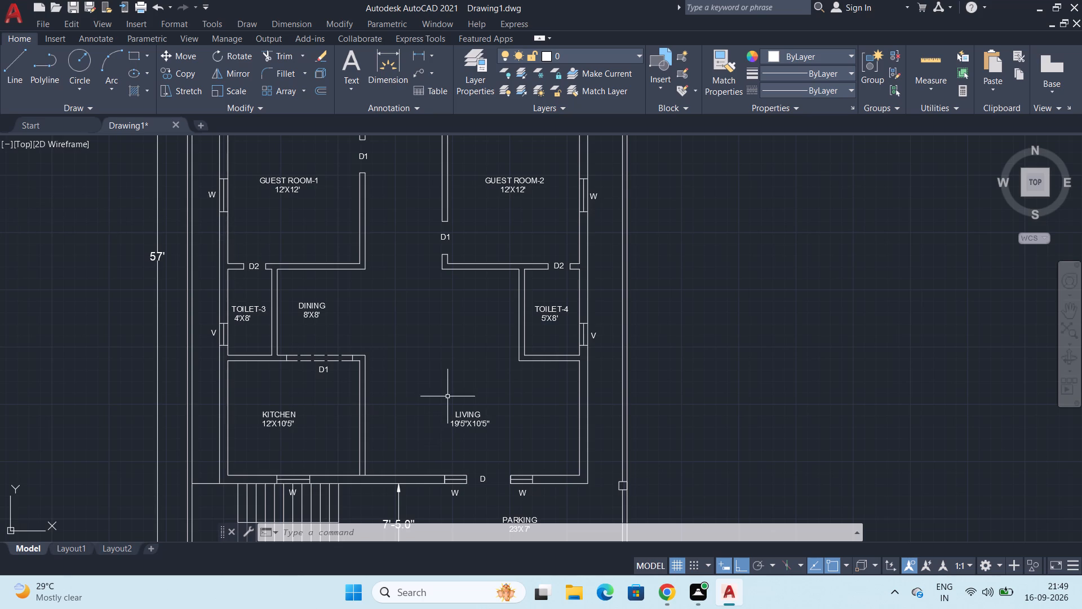
Modify the Standard dimension style so its text is aligned with the dimension line.
{"action": "scroll", "coordinate": [447, 396], "scroll_direction": "down", "scroll_amount": 1}
{"action": "middle_click_drag", "start_coordinate": [447, 374], "coordinate": [433, 428]}
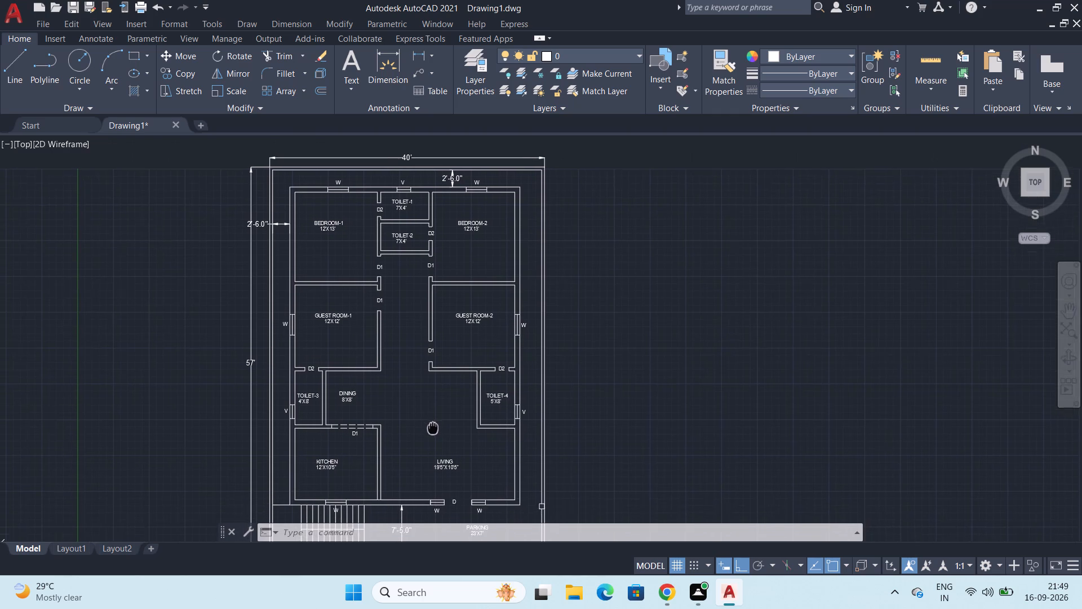
{"action": "middle_click_drag", "start_coordinate": [433, 428], "coordinate": [442, 400]}
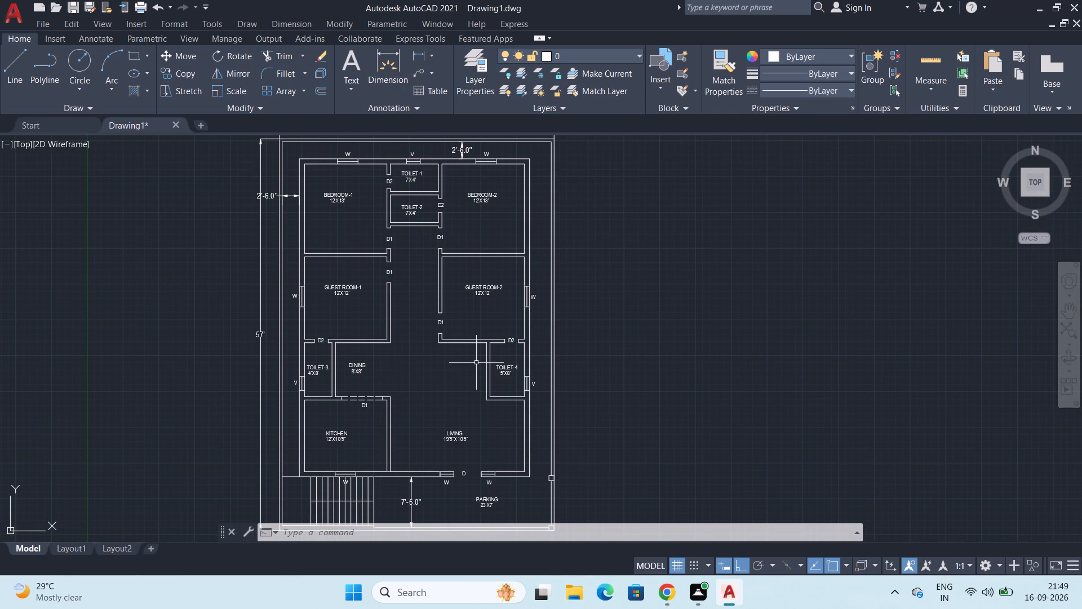
{"action": "key", "text": "d"}
{"action": "key", "text": "Return"}
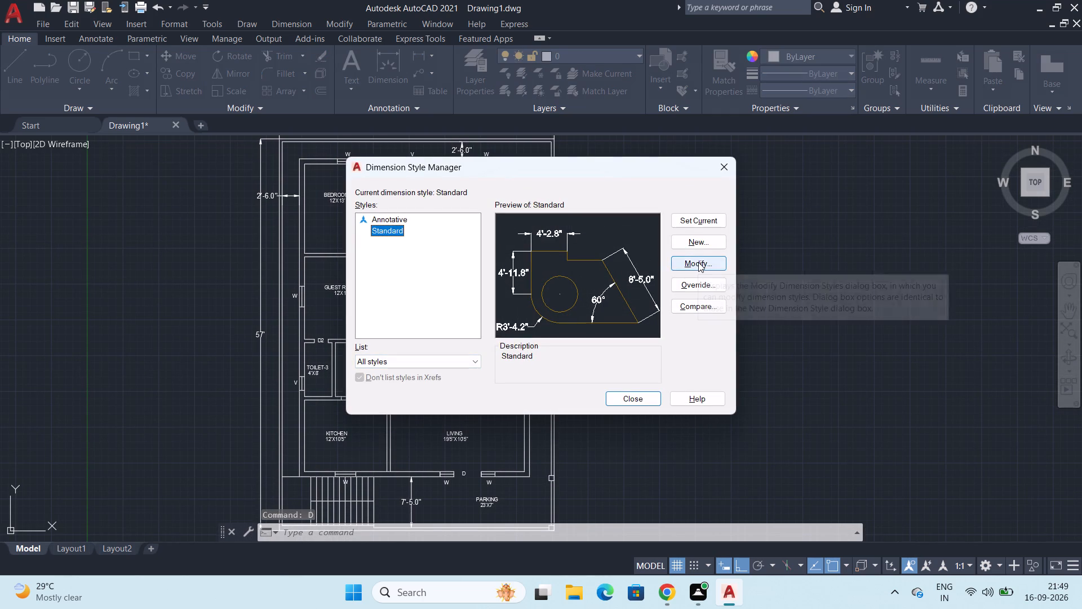
{"action": "left_click", "coordinate": [698, 262]}
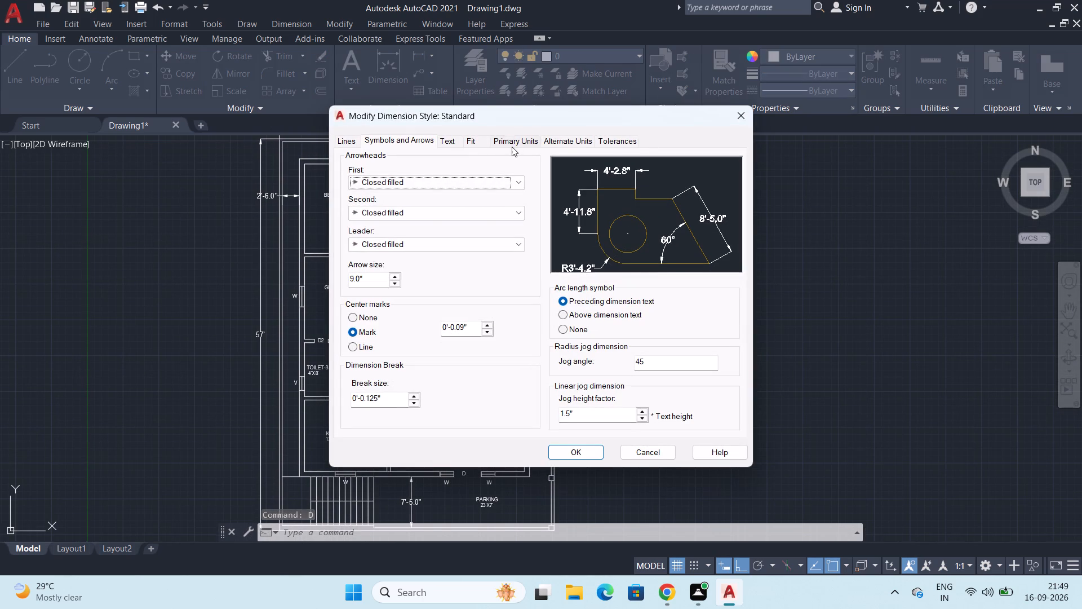
{"action": "left_click", "coordinate": [522, 138]}
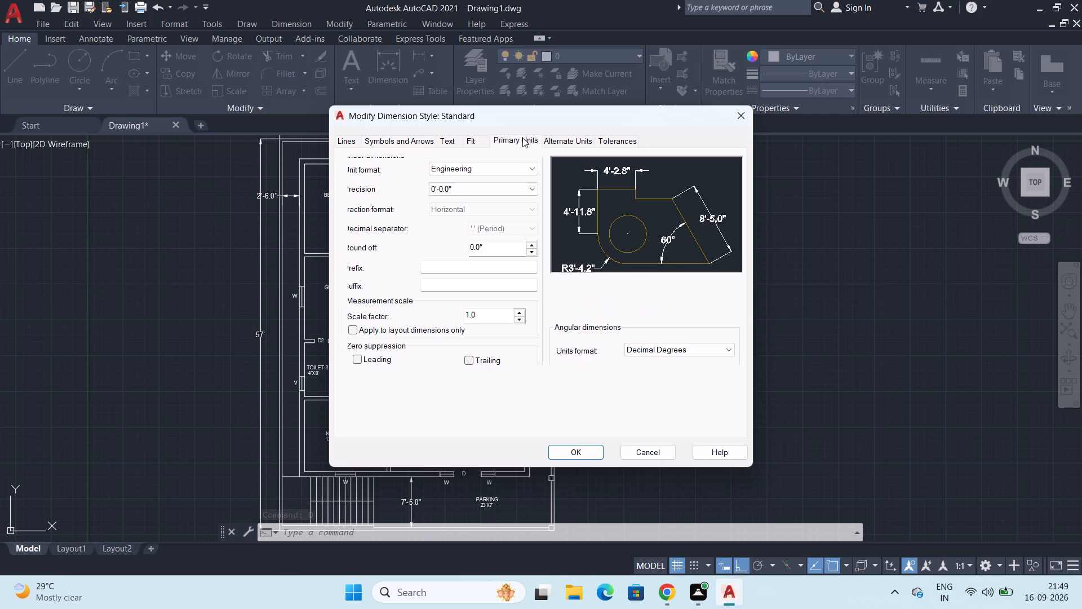
{"action": "scroll", "coordinate": [562, 323], "scroll_direction": "down", "scroll_amount": 2}
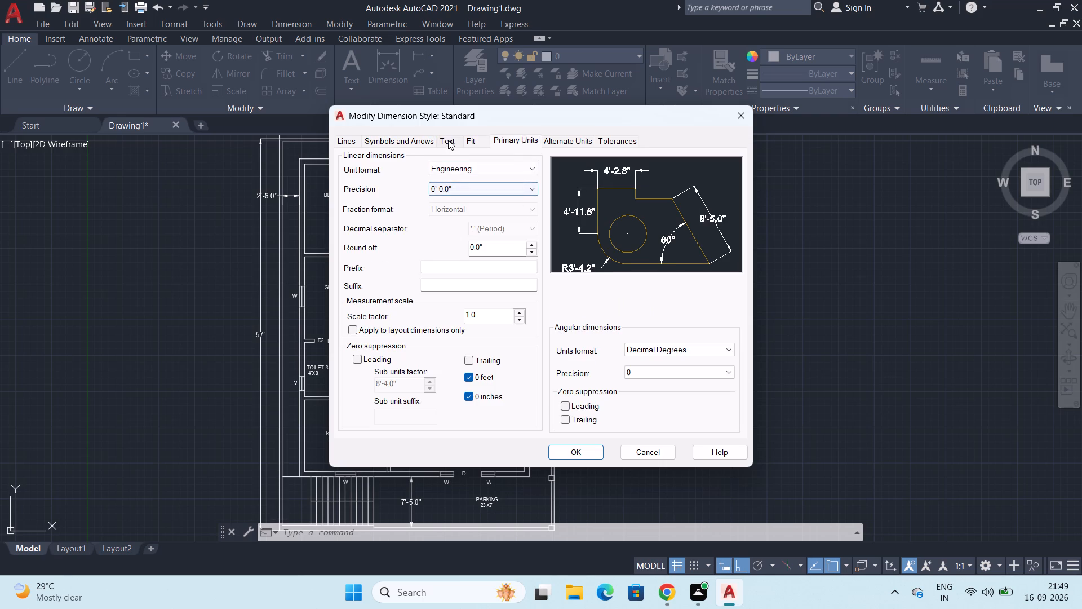
{"action": "left_click", "coordinate": [448, 139]}
{"action": "left_click", "coordinate": [609, 355]}
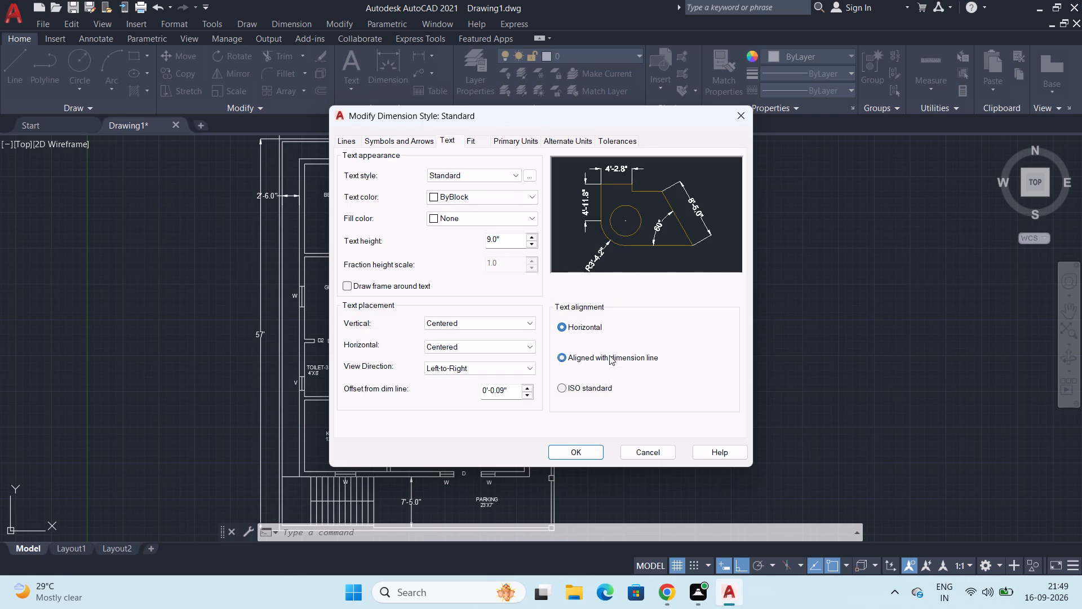
{"action": "left_click", "coordinate": [586, 450]}
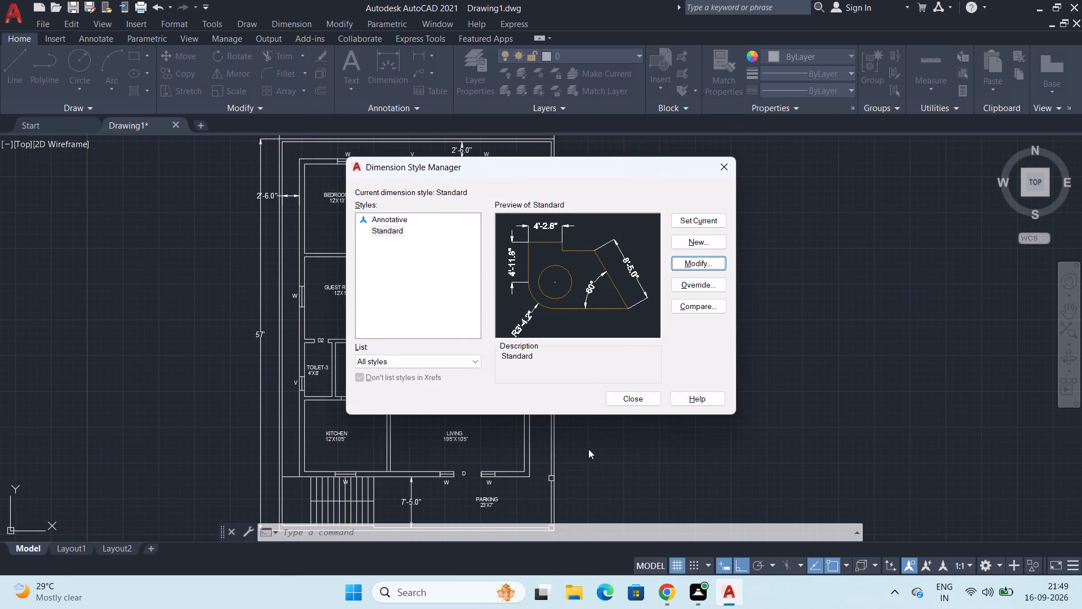
{"action": "left_click", "coordinate": [636, 400]}
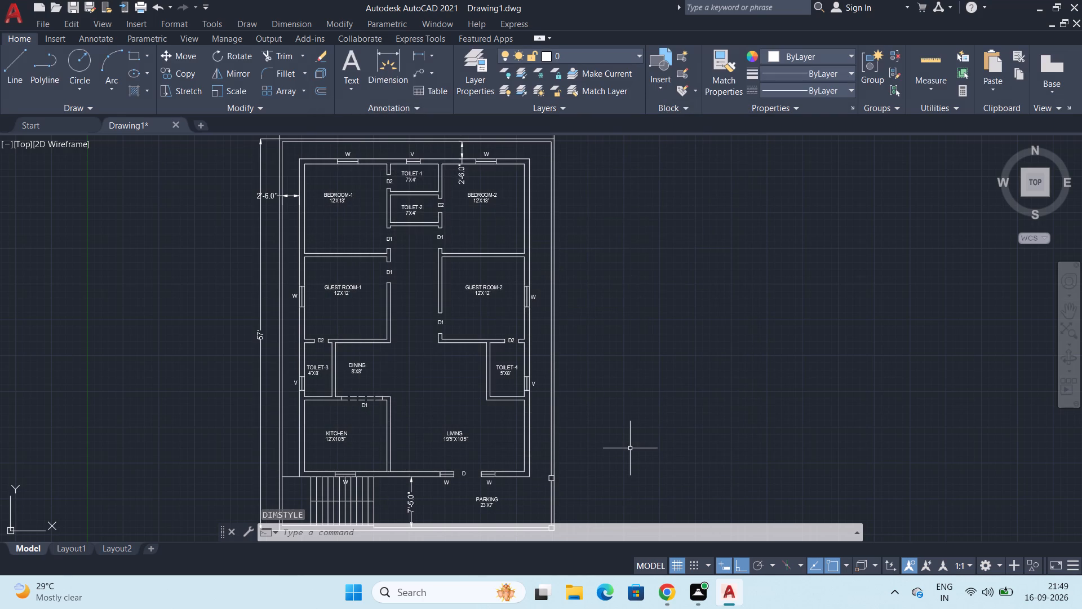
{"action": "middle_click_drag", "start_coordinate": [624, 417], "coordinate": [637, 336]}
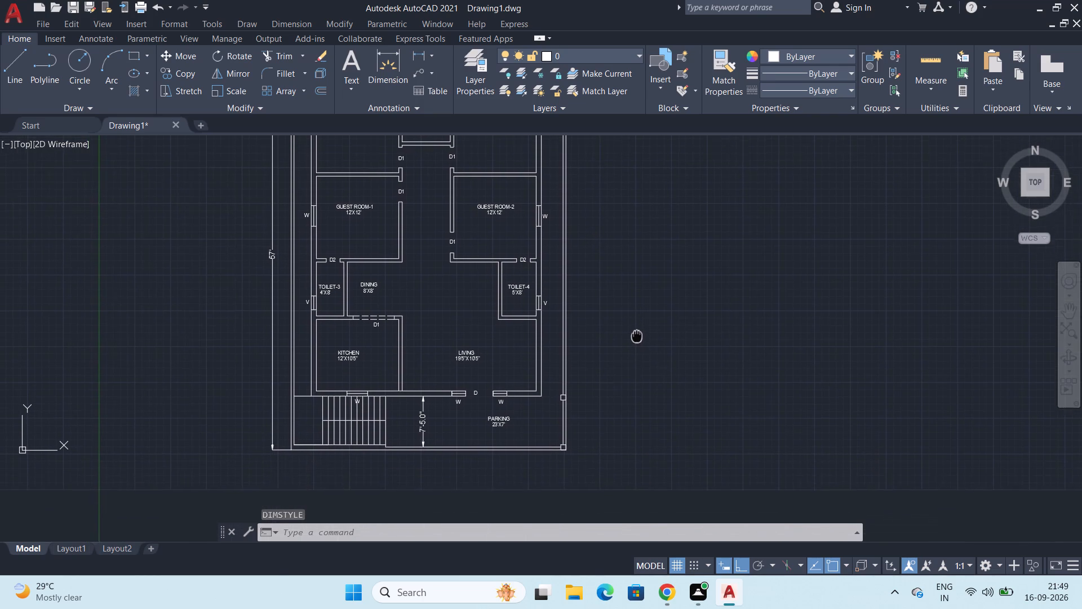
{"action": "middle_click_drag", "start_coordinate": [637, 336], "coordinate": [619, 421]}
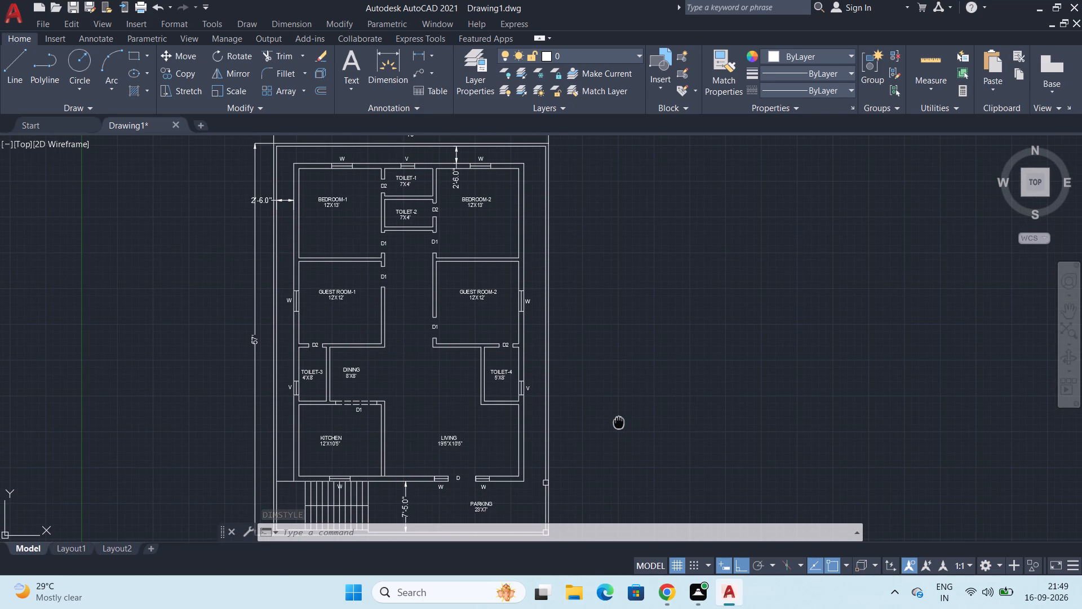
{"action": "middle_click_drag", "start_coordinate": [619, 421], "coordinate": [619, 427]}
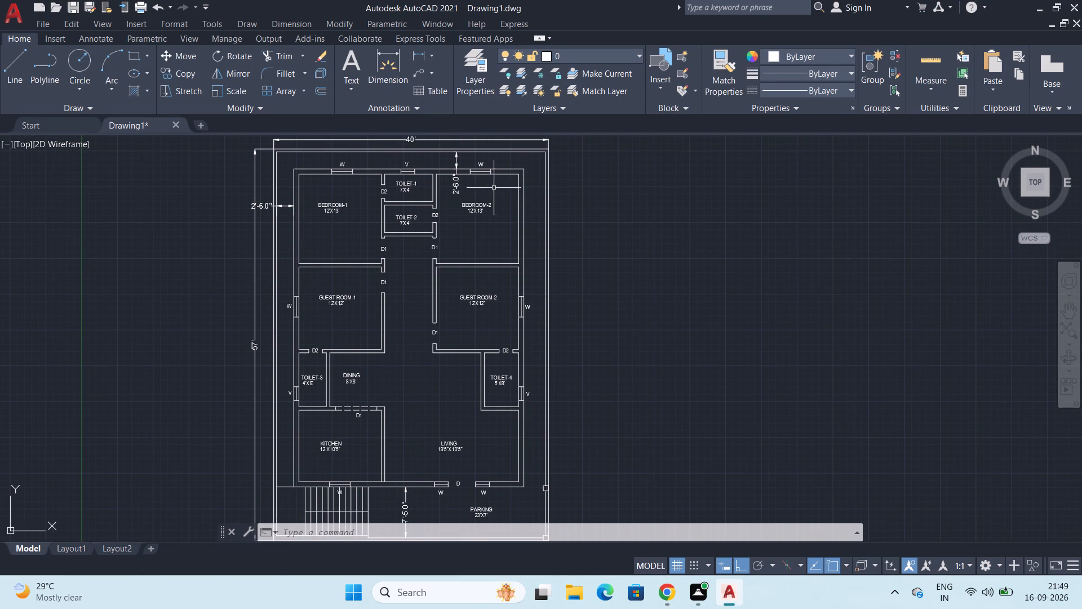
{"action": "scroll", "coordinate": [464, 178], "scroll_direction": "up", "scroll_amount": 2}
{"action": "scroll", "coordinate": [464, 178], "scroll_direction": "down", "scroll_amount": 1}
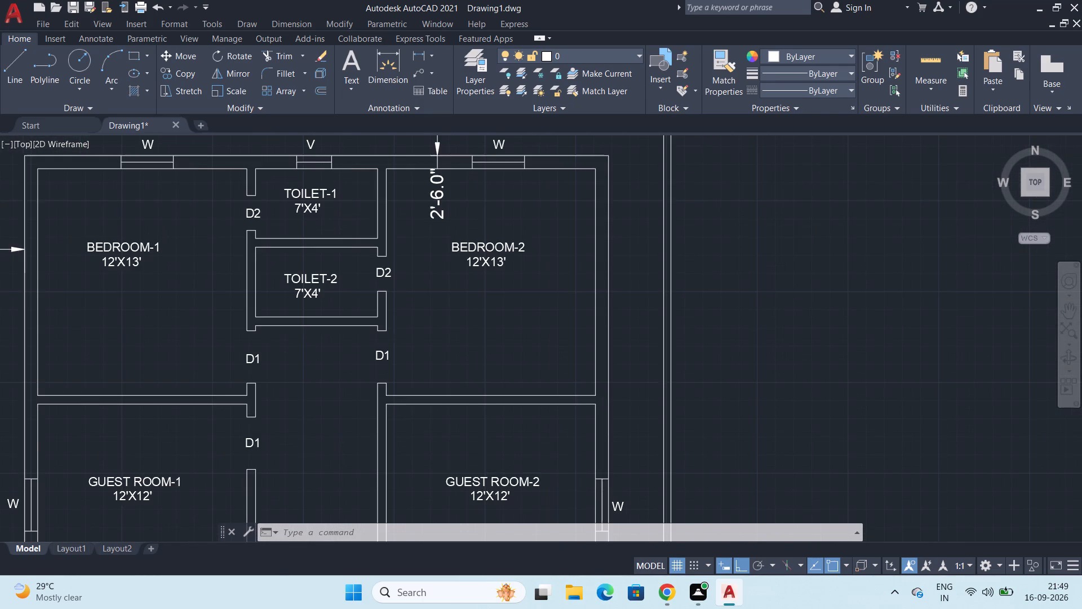
Start a hatch with the ANSI31 pattern and try to fill the outer wall beside Toilet-3.
{"action": "scroll", "coordinate": [464, 178], "scroll_direction": "down", "scroll_amount": 1}
{"action": "middle_click_drag", "start_coordinate": [464, 178], "coordinate": [483, 195]}
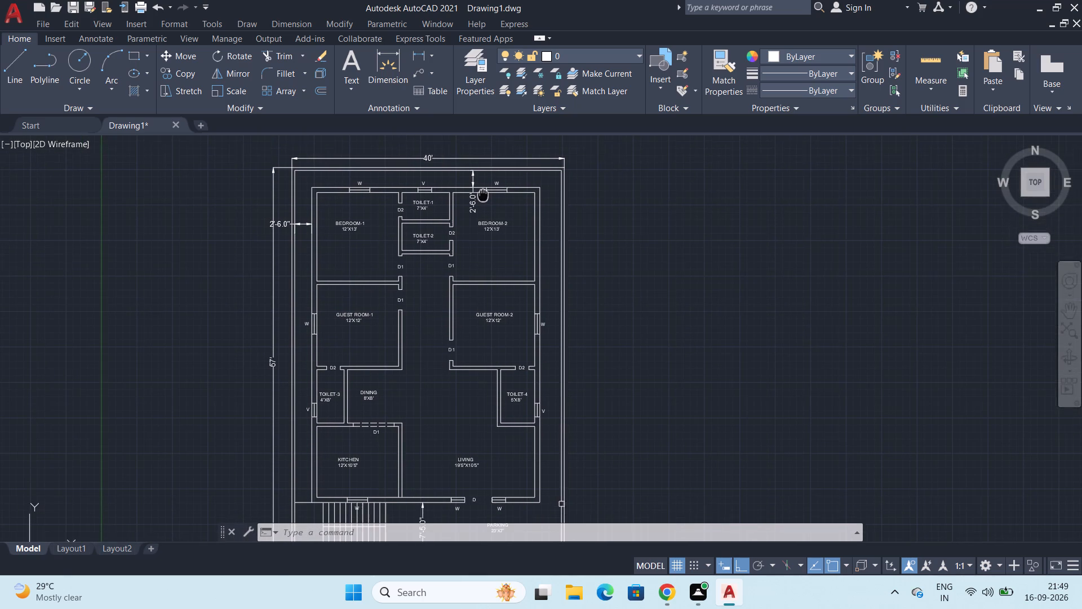
{"action": "middle_click_drag", "start_coordinate": [483, 195], "coordinate": [484, 192]}
{"action": "middle_click_drag", "start_coordinate": [398, 374], "coordinate": [404, 317]}
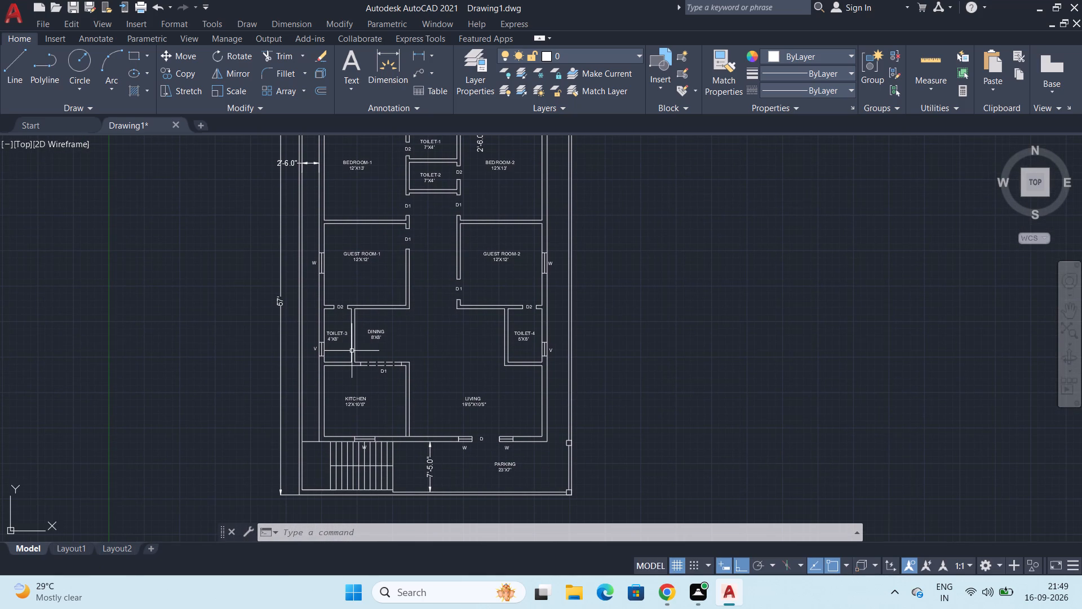
{"action": "scroll", "coordinate": [351, 351], "scroll_direction": "up", "scroll_amount": 1}
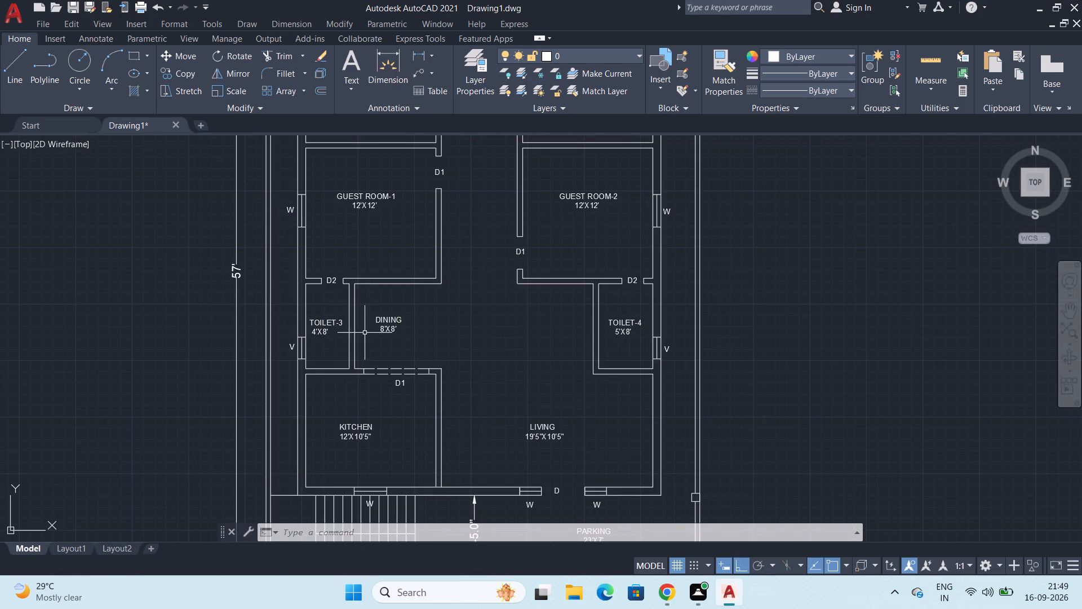
{"action": "key", "text": "h"}
{"action": "key", "text": "Return"}
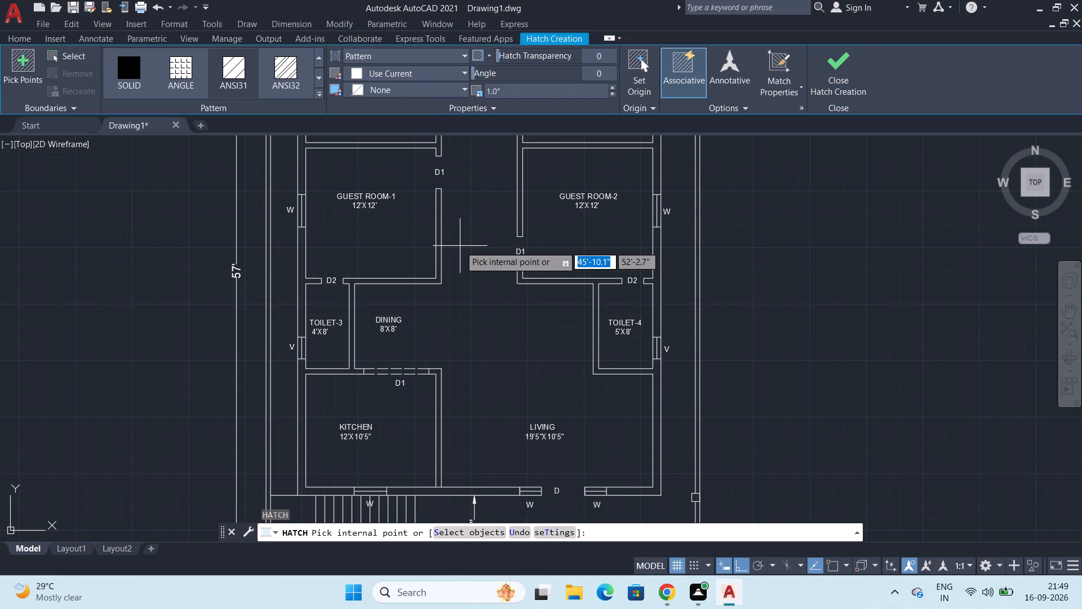
{"action": "left_click", "coordinate": [232, 70]}
{"action": "scroll", "coordinate": [297, 323], "scroll_direction": "up", "scroll_amount": 2}
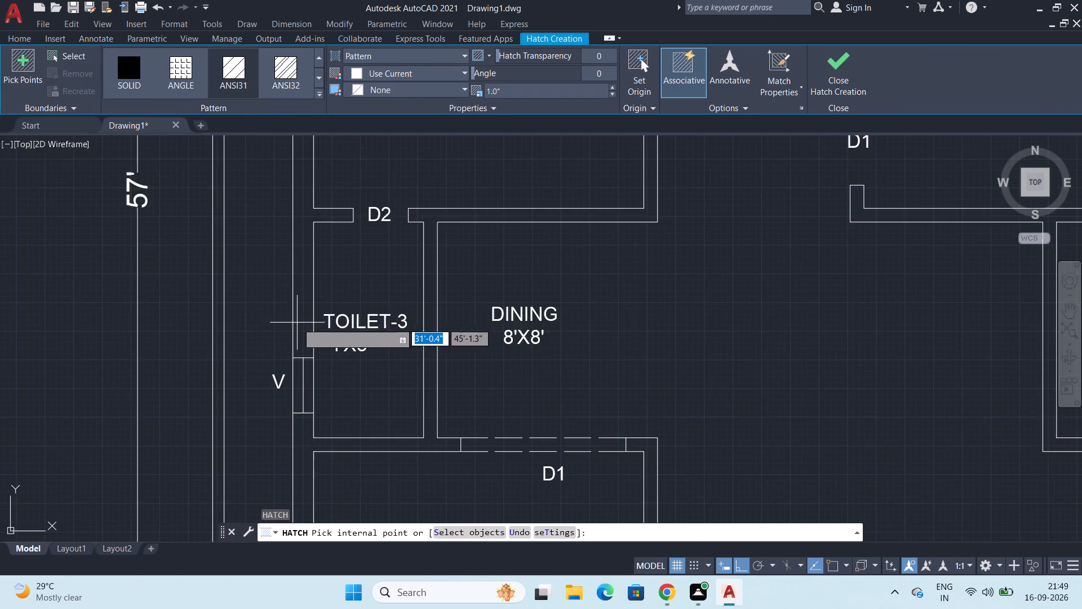
{"action": "scroll", "coordinate": [298, 321], "scroll_direction": "up", "scroll_amount": 2}
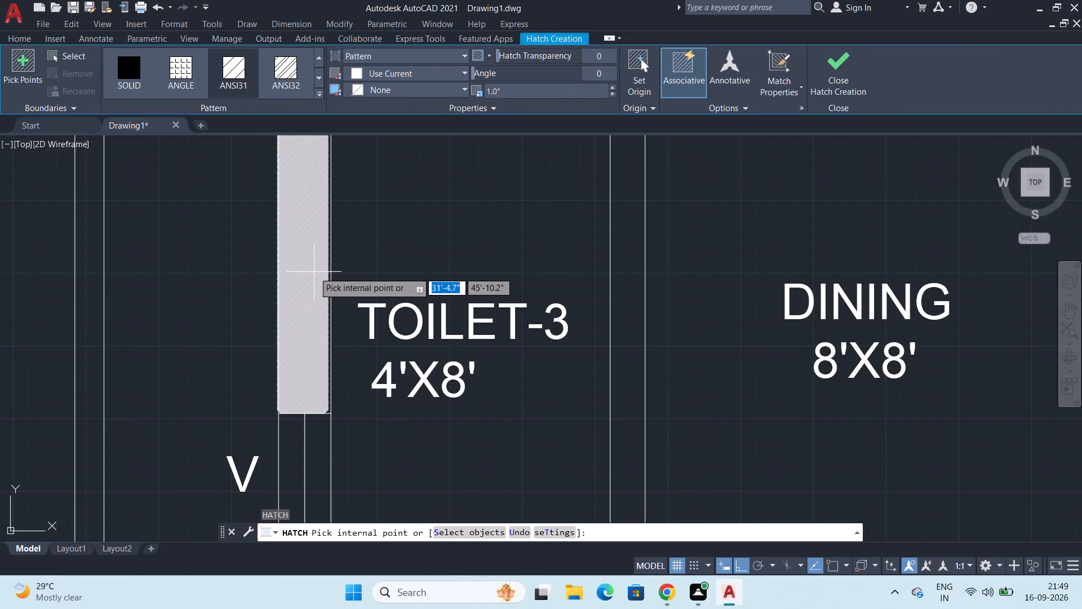
{"action": "left_click", "coordinate": [314, 272]}
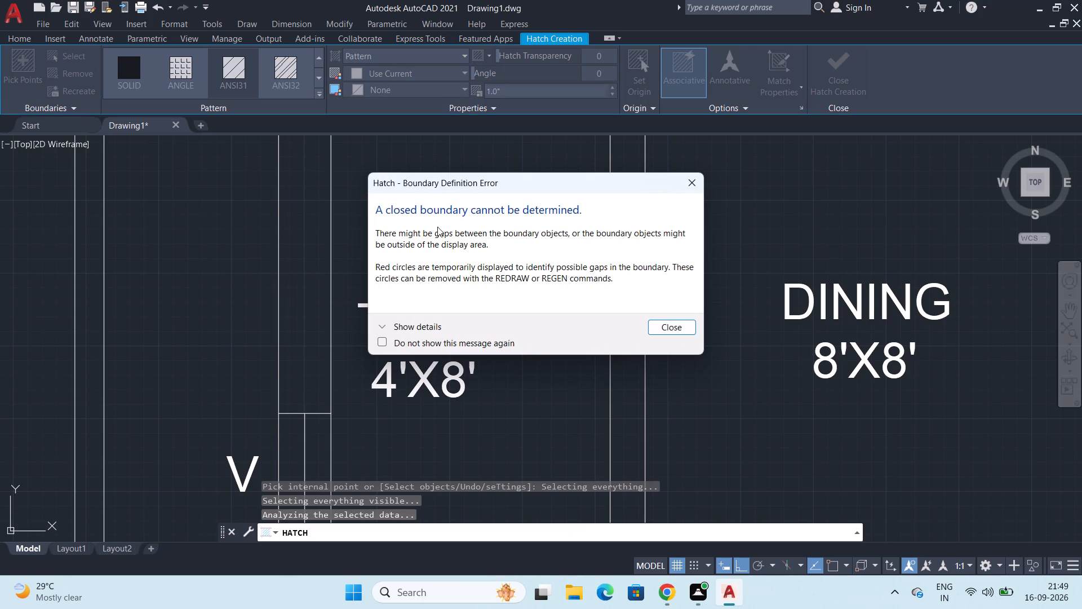
{"action": "left_click", "coordinate": [688, 181]}
Hatch the connected wall region running between Toilet-3 and the kitchen by picking a point inside it.
{"action": "scroll", "coordinate": [456, 217], "scroll_direction": "down", "scroll_amount": 2}
{"action": "middle_click_drag", "start_coordinate": [440, 210], "coordinate": [446, 254]}
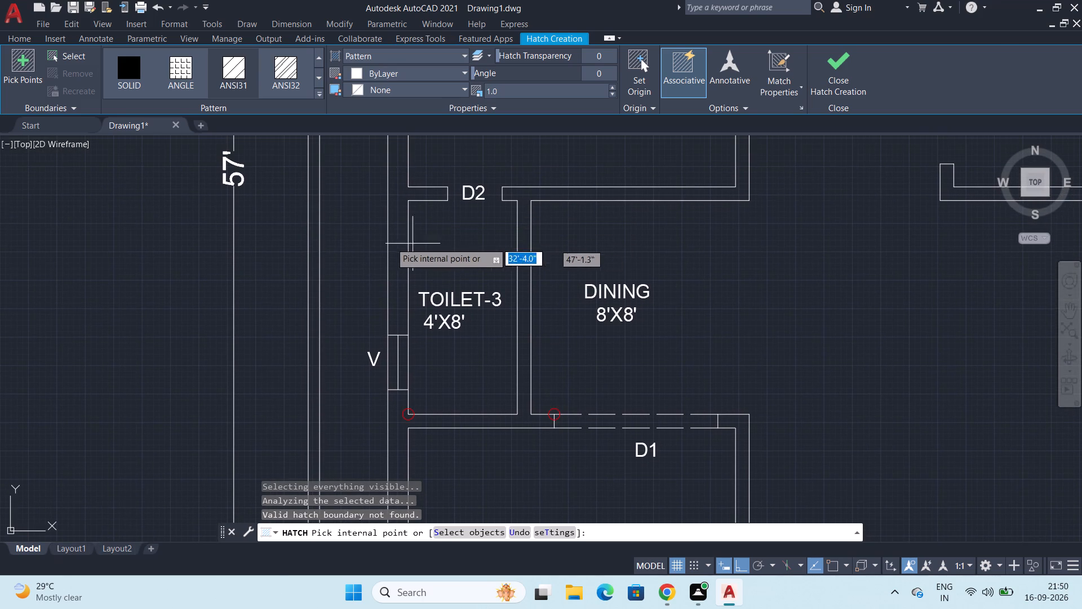
{"action": "middle_click_drag", "start_coordinate": [458, 460], "coordinate": [476, 339]}
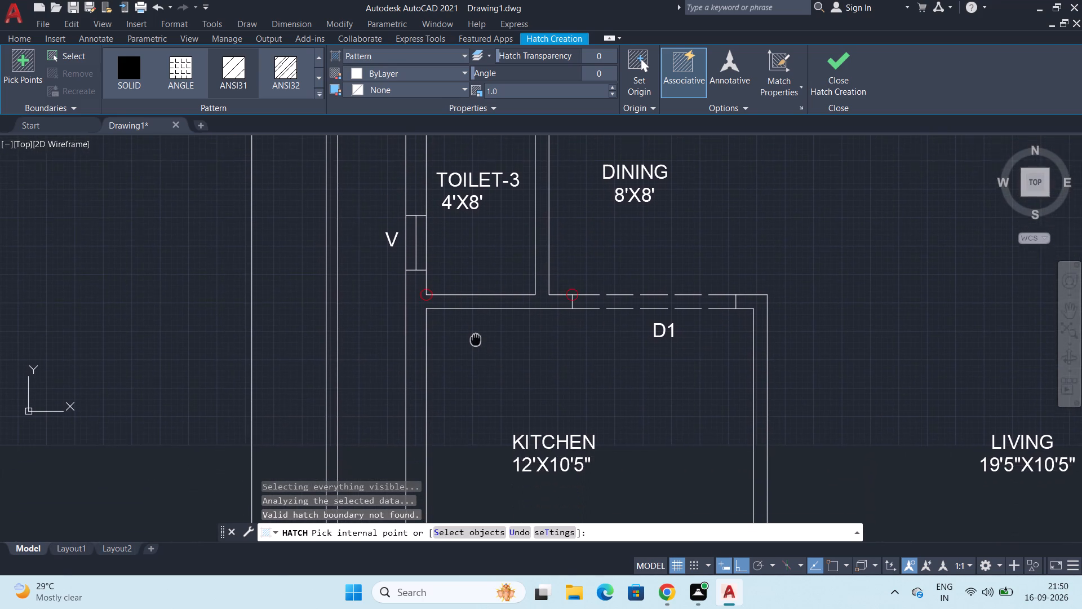
{"action": "middle_click_drag", "start_coordinate": [476, 339], "coordinate": [475, 331]}
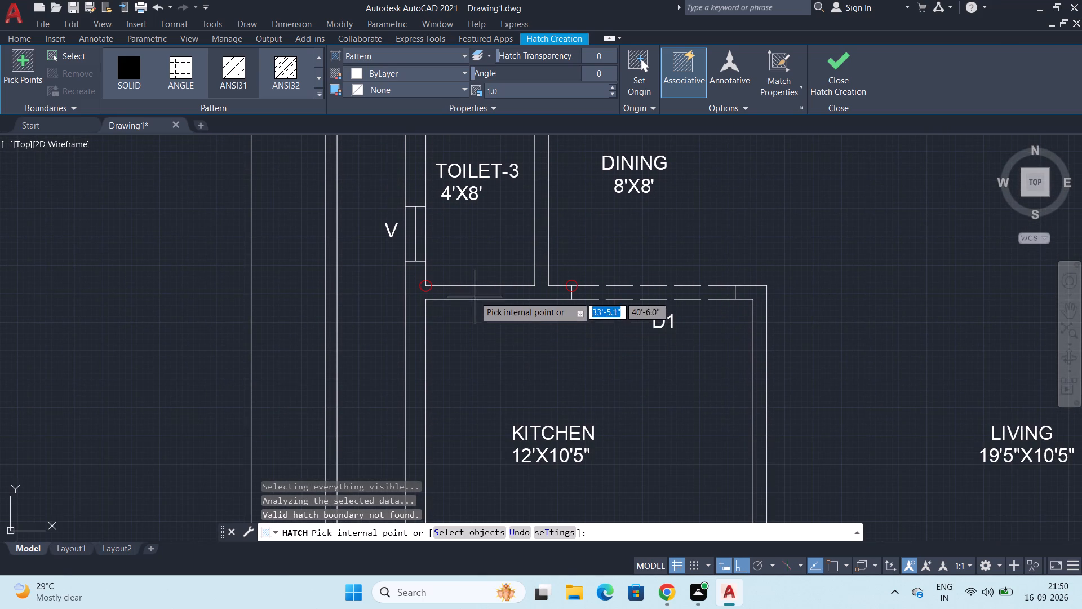
{"action": "left_click", "coordinate": [481, 292]}
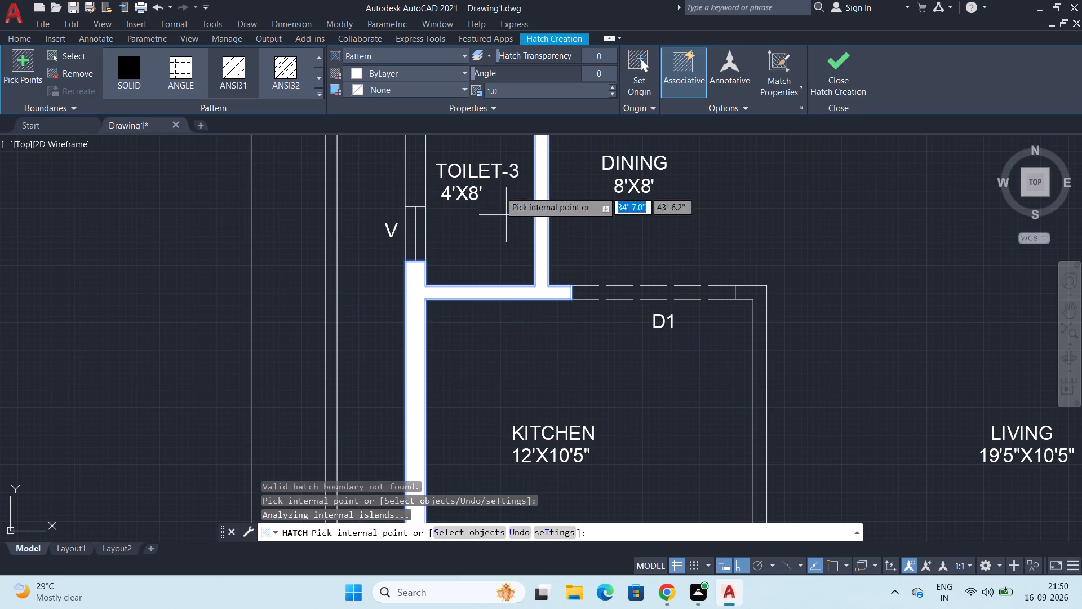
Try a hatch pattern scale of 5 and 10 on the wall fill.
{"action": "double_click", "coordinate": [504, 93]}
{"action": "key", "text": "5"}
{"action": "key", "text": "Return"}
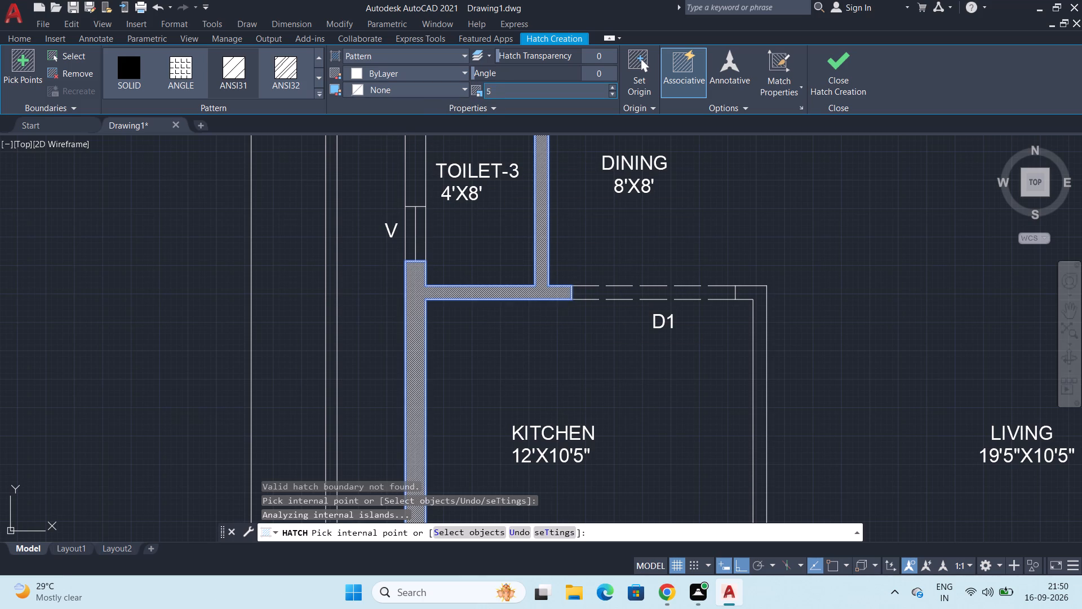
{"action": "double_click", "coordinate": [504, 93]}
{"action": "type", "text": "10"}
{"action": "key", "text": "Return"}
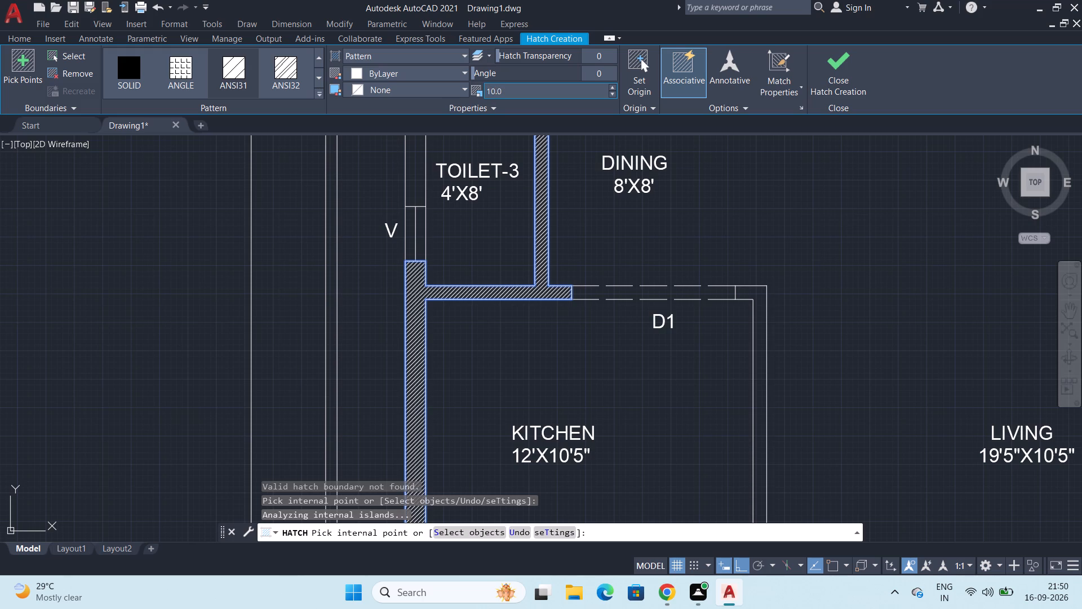
Set the hatch colour to red 237,31,36.
{"action": "left_click", "coordinate": [461, 69]}
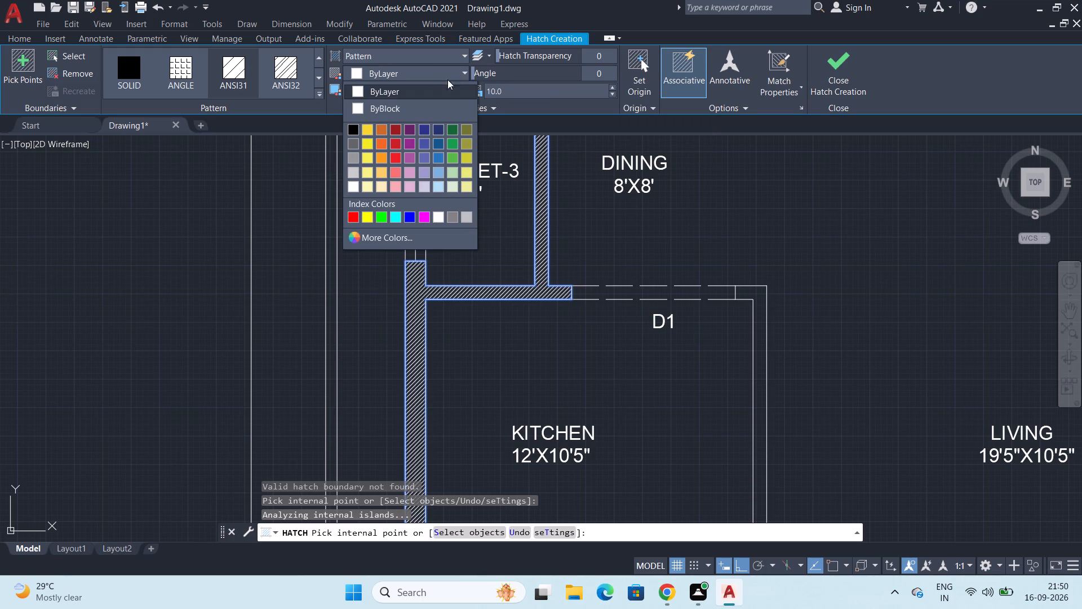
{"action": "left_click", "coordinate": [397, 156]}
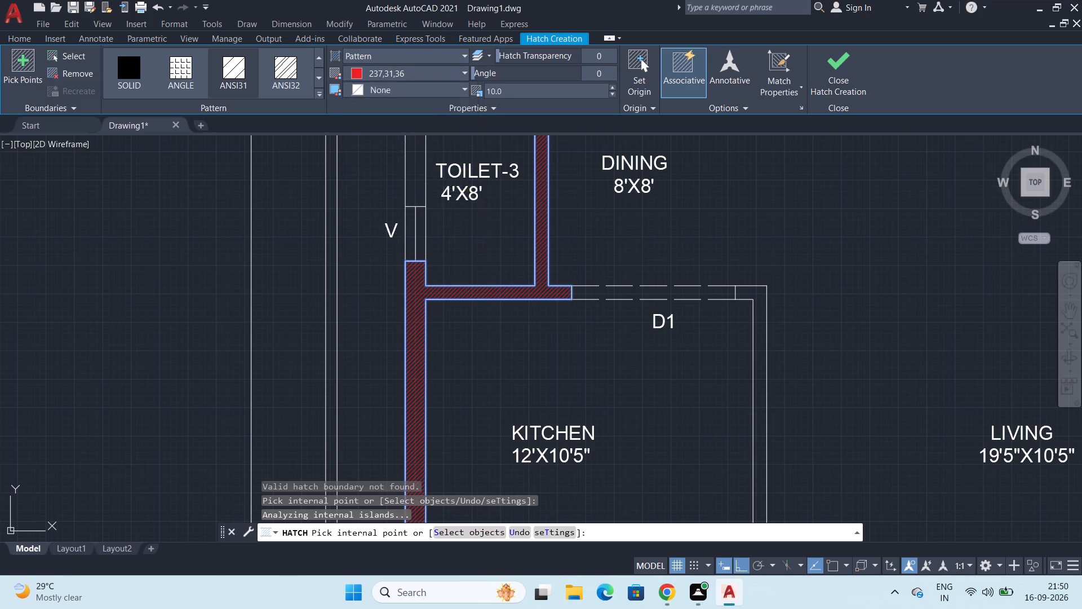
Set the wall hatch's pattern scale to 15.
{"action": "scroll", "coordinate": [467, 211], "scroll_direction": "down", "scroll_amount": 2}
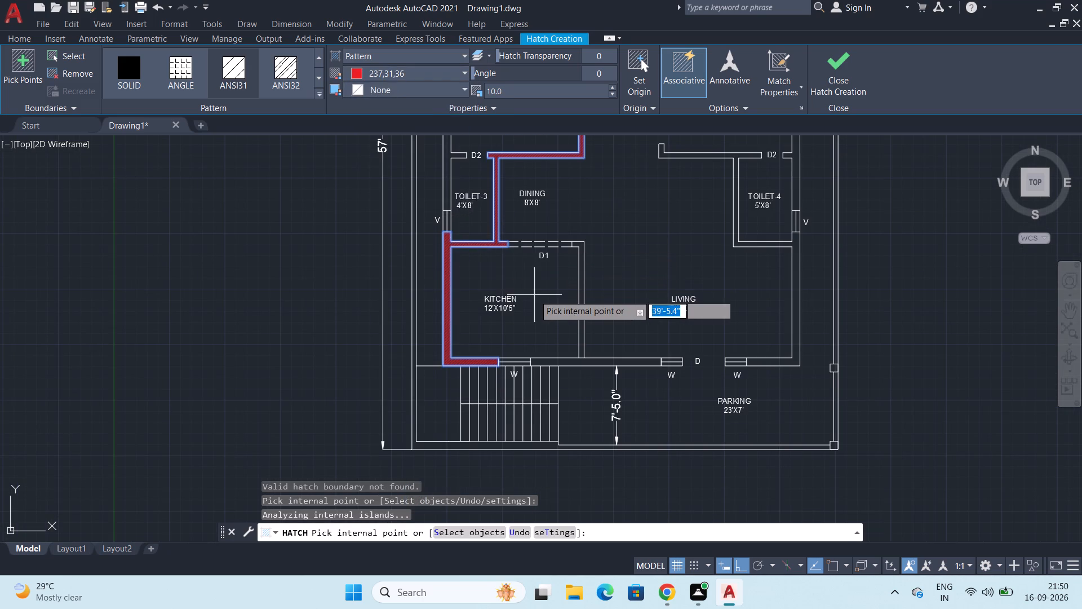
{"action": "middle_click_drag", "start_coordinate": [533, 298], "coordinate": [424, 309]}
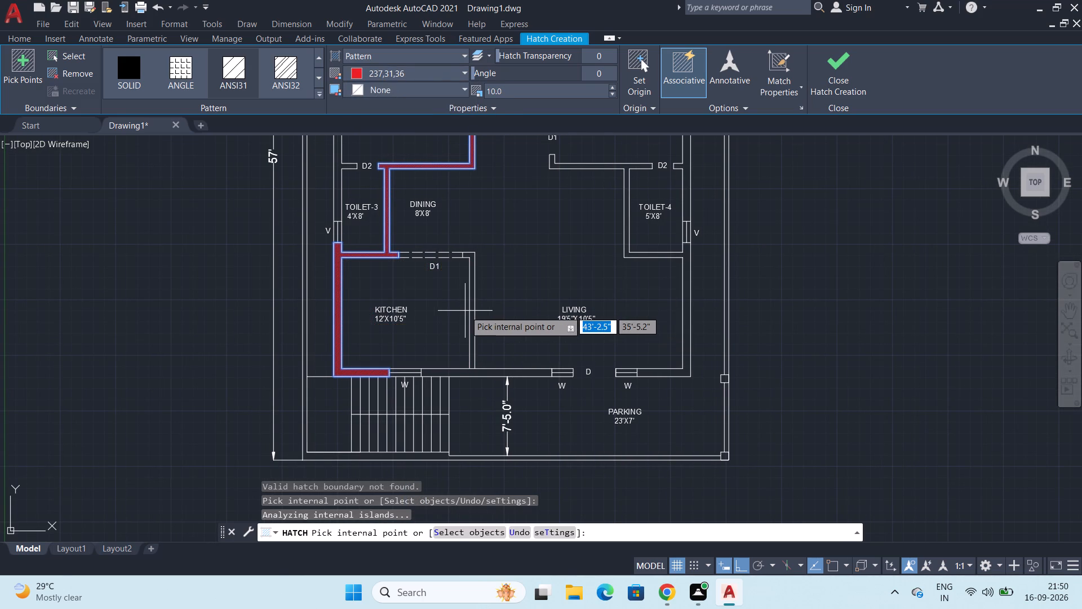
{"action": "scroll", "coordinate": [467, 309], "scroll_direction": "up", "scroll_amount": 1}
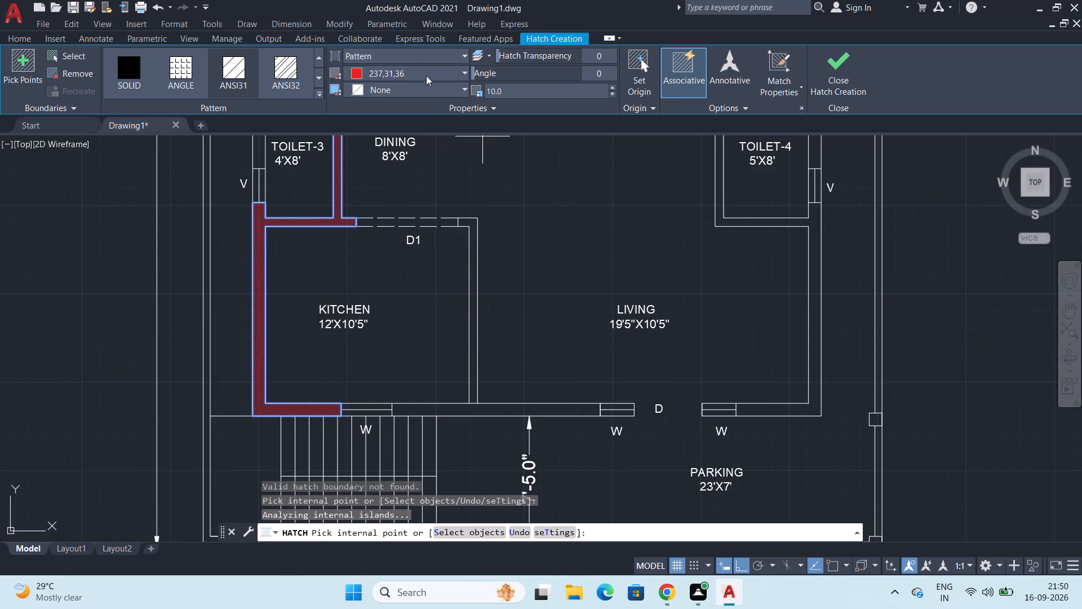
{"action": "double_click", "coordinate": [503, 91]}
{"action": "type", "text": "15"}
{"action": "key", "text": "Return"}
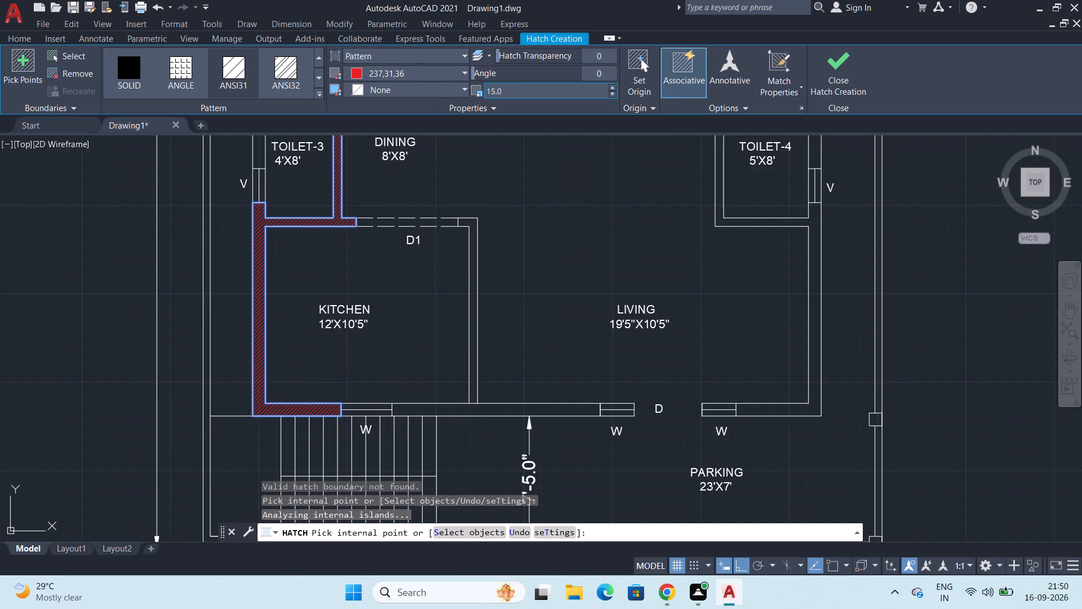
Add the front wall between the kitchen and living windows and the wall at the living room's parking-side corner to the hatch.
{"action": "middle_click_drag", "start_coordinate": [438, 372], "coordinate": [436, 315]}
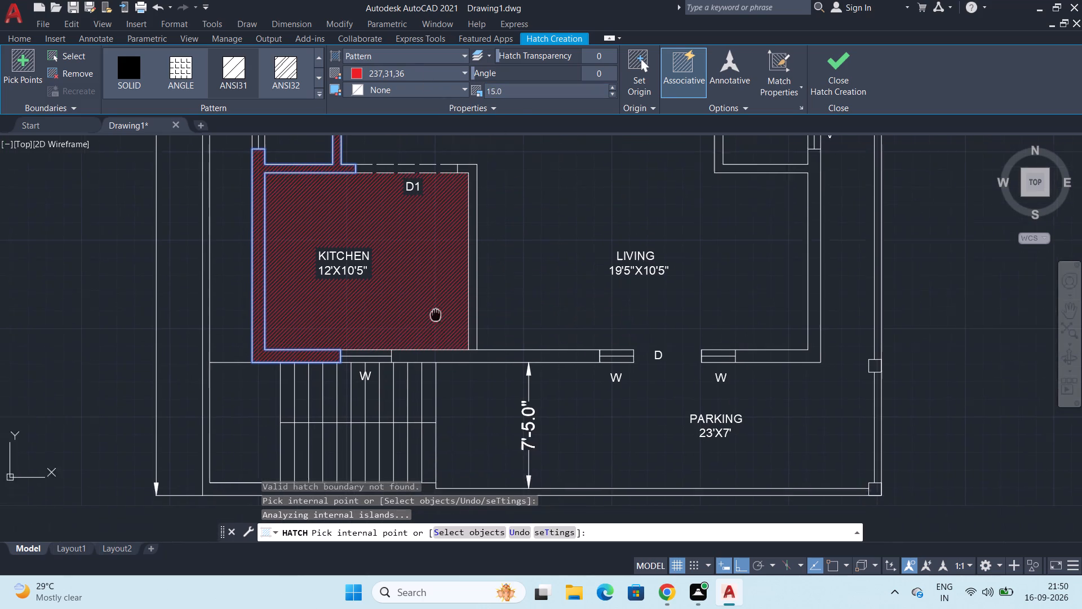
{"action": "middle_click_drag", "start_coordinate": [436, 315], "coordinate": [420, 285]}
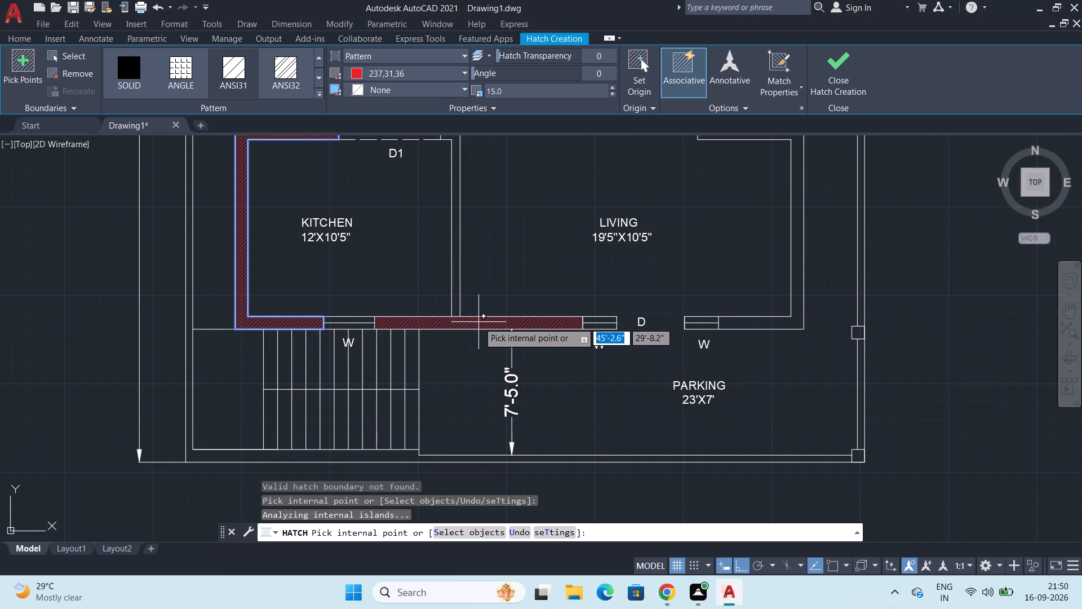
{"action": "left_click", "coordinate": [478, 322]}
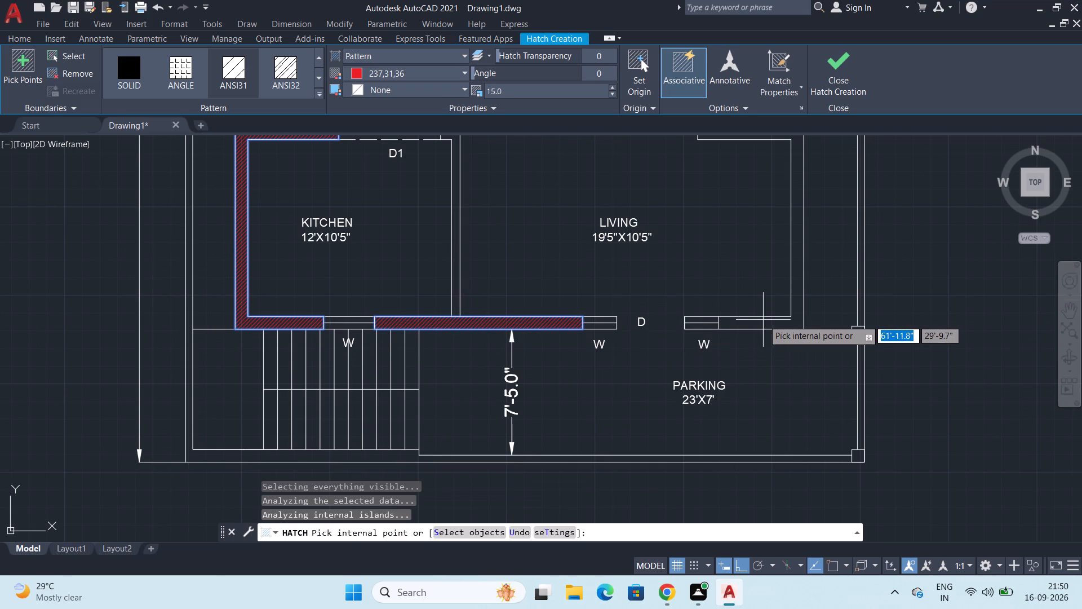
{"action": "left_click", "coordinate": [781, 324]}
Add the outer wall beside Toilet-4 and the wall junction between Guest Room-2 and Bedroom-2 to the hatch.
{"action": "scroll", "coordinate": [781, 314], "scroll_direction": "down", "scroll_amount": 2}
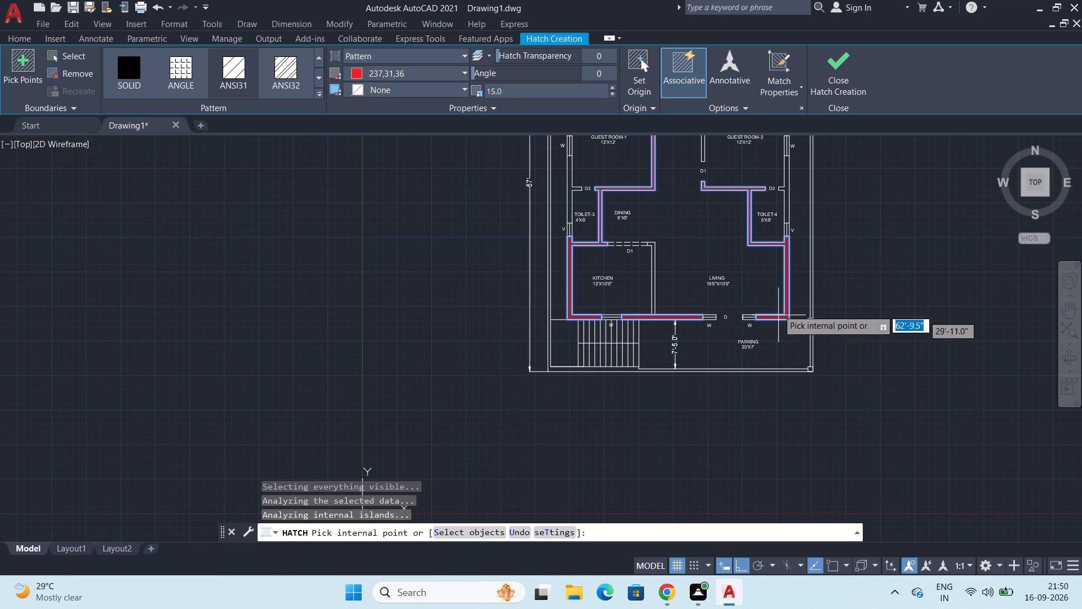
{"action": "middle_click_drag", "start_coordinate": [762, 261], "coordinate": [635, 401]}
{"action": "scroll", "coordinate": [658, 364], "scroll_direction": "up", "scroll_amount": 2}
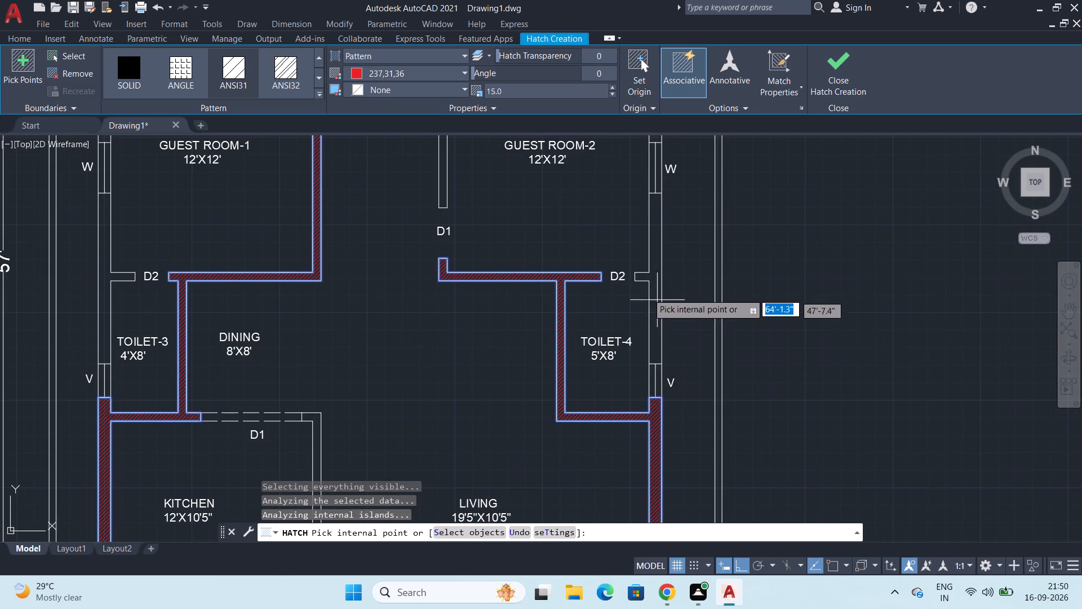
{"action": "left_click", "coordinate": [654, 276]}
{"action": "scroll", "coordinate": [654, 276], "scroll_direction": "down", "scroll_amount": 1}
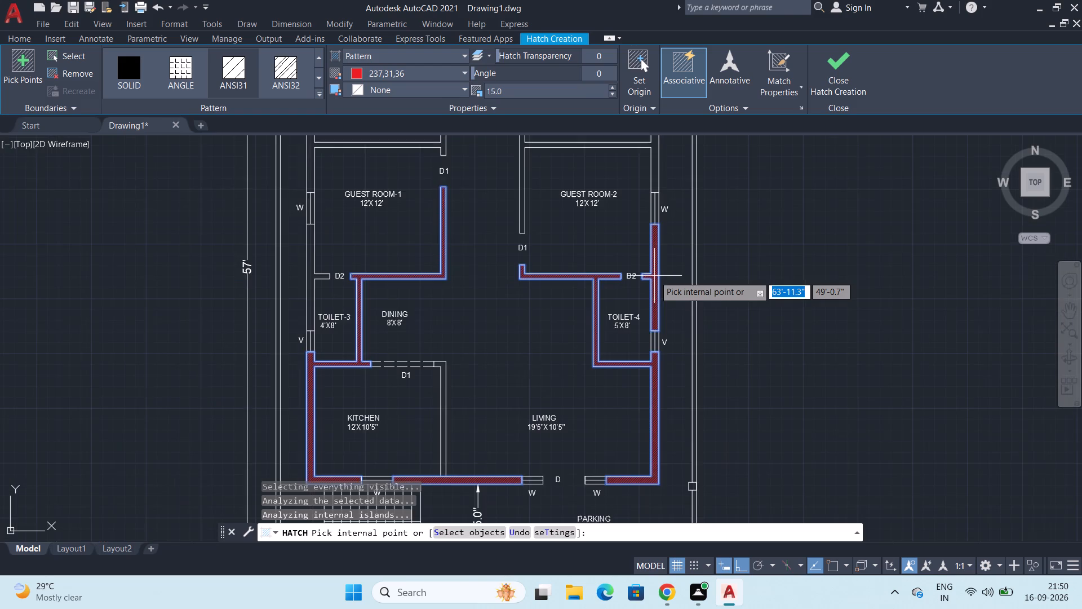
{"action": "middle_click_drag", "start_coordinate": [654, 276], "coordinate": [664, 460]}
{"action": "scroll", "coordinate": [663, 330], "scroll_direction": "up", "scroll_amount": 2}
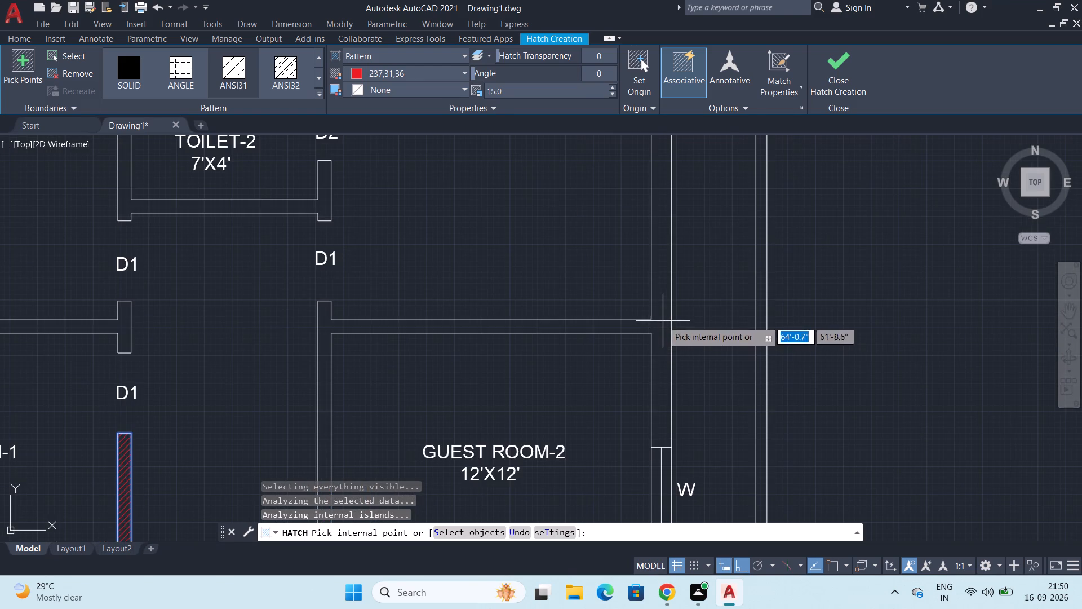
{"action": "left_click", "coordinate": [663, 321]}
Add the rear wall segments above both toilets and the Bedroom-1 corner, with their connected partitions, to the hatch.
{"action": "scroll", "coordinate": [521, 265], "scroll_direction": "down", "scroll_amount": 2}
{"action": "middle_click_drag", "start_coordinate": [521, 264], "coordinate": [598, 373]}
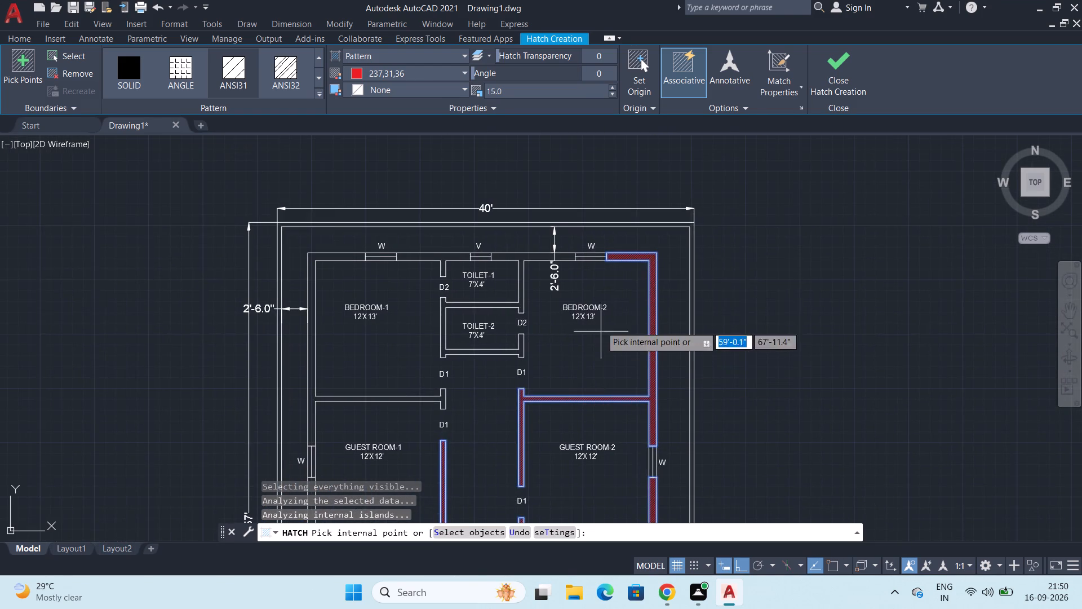
{"action": "scroll", "coordinate": [547, 257], "scroll_direction": "up", "scroll_amount": 2}
{"action": "left_click", "coordinate": [513, 250]}
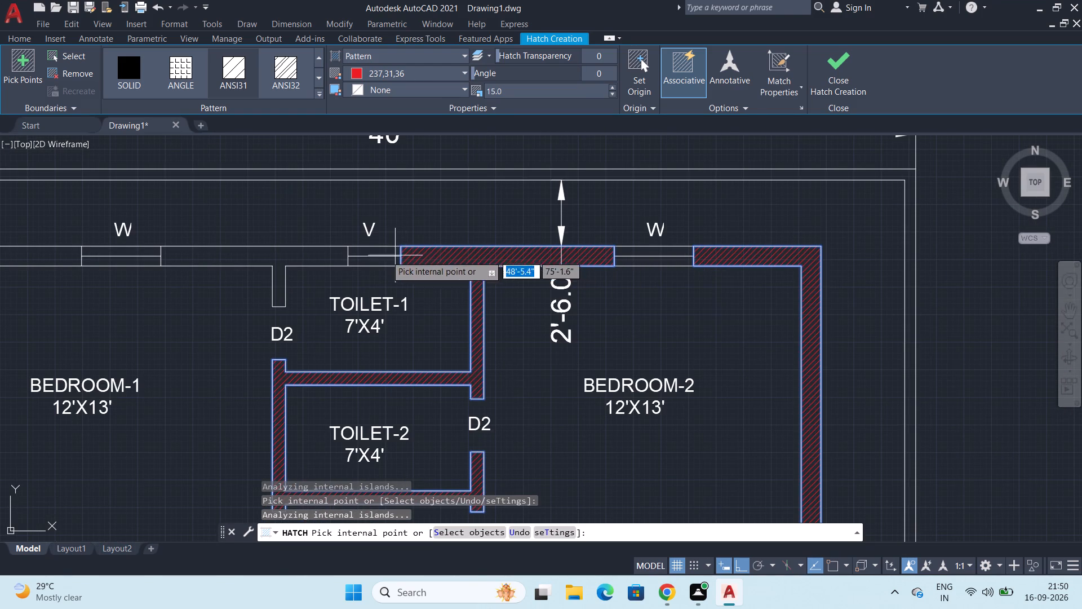
{"action": "left_click", "coordinate": [293, 251]}
{"action": "scroll", "coordinate": [303, 317], "scroll_direction": "down", "scroll_amount": 1}
{"action": "middle_click_drag", "start_coordinate": [303, 320], "coordinate": [480, 295]}
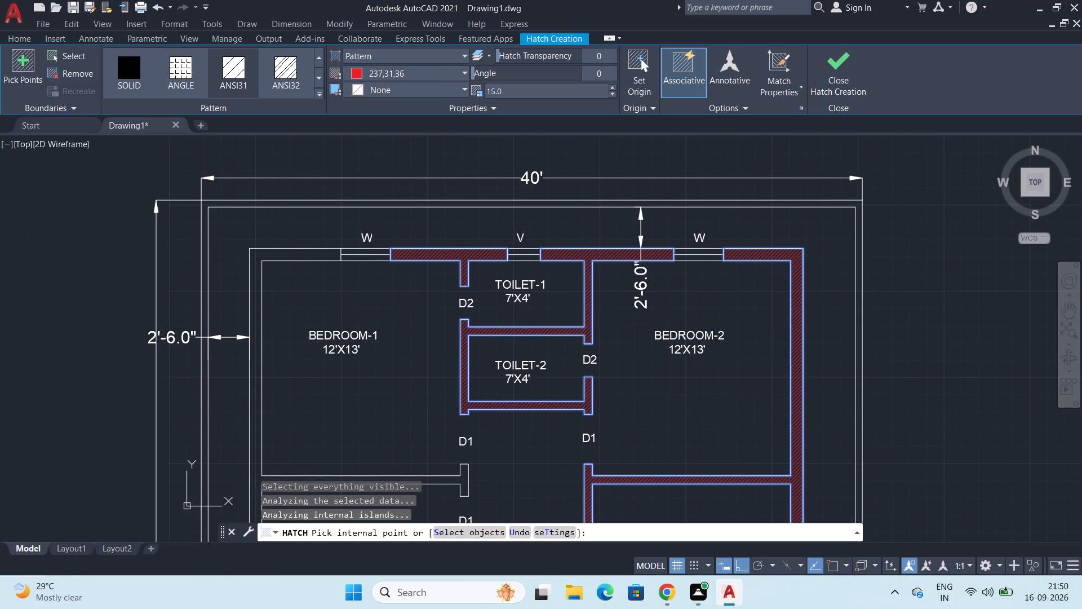
{"action": "left_click", "coordinate": [294, 254]}
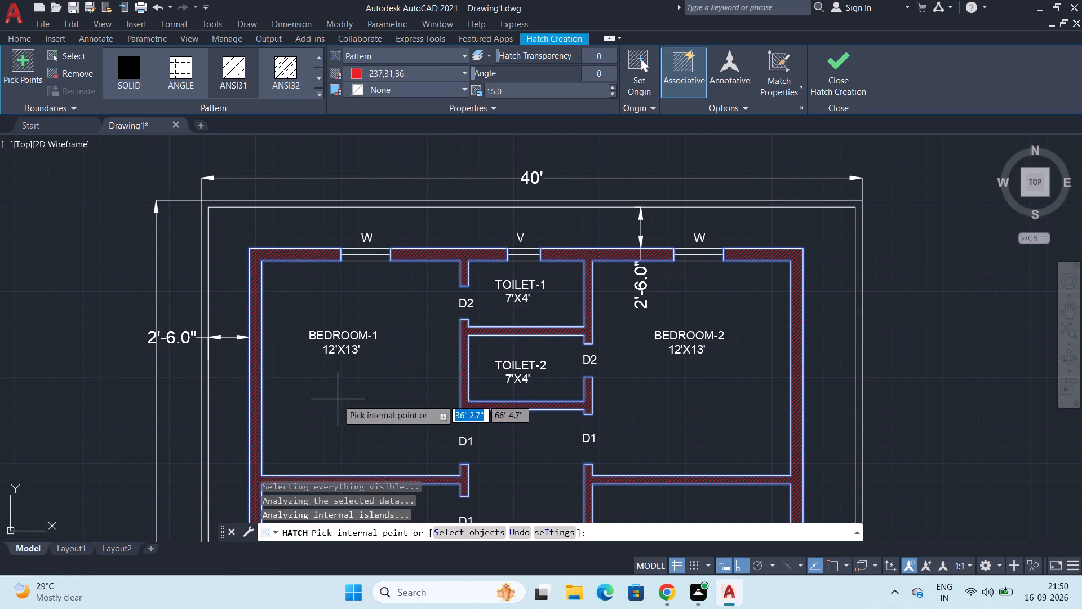
Add the outer wall between the Guest Room-1 window and the Toilet-3 ventilator to the hatch.
{"action": "middle_click_drag", "start_coordinate": [338, 399], "coordinate": [357, 320]}
{"action": "scroll", "coordinate": [357, 318], "scroll_direction": "down", "scroll_amount": 2}
{"action": "middle_click_drag", "start_coordinate": [393, 475], "coordinate": [447, 242]}
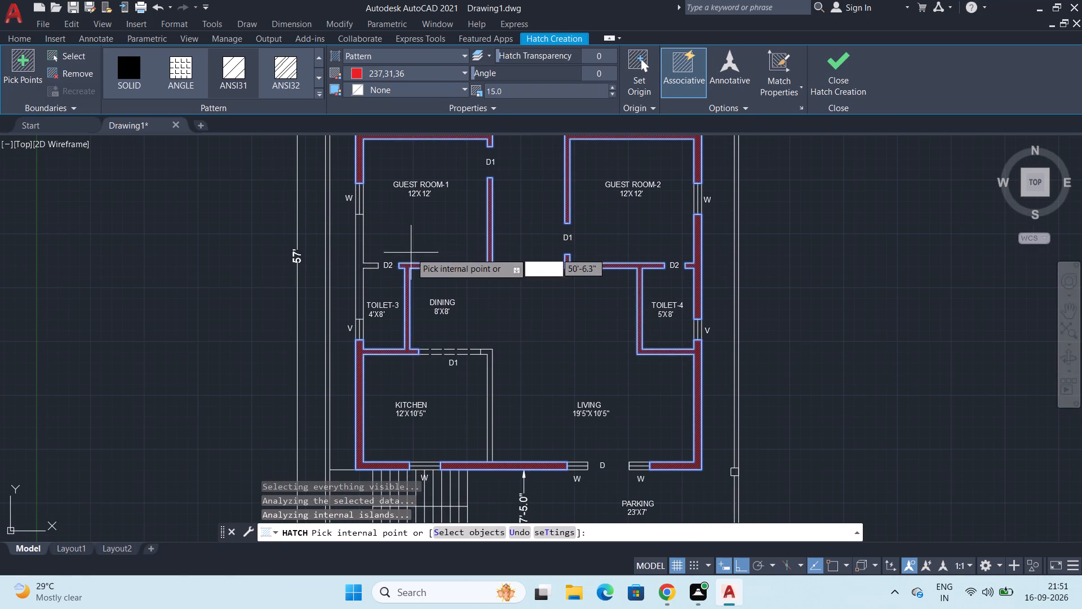
{"action": "scroll", "coordinate": [366, 281], "scroll_direction": "up", "scroll_amount": 1}
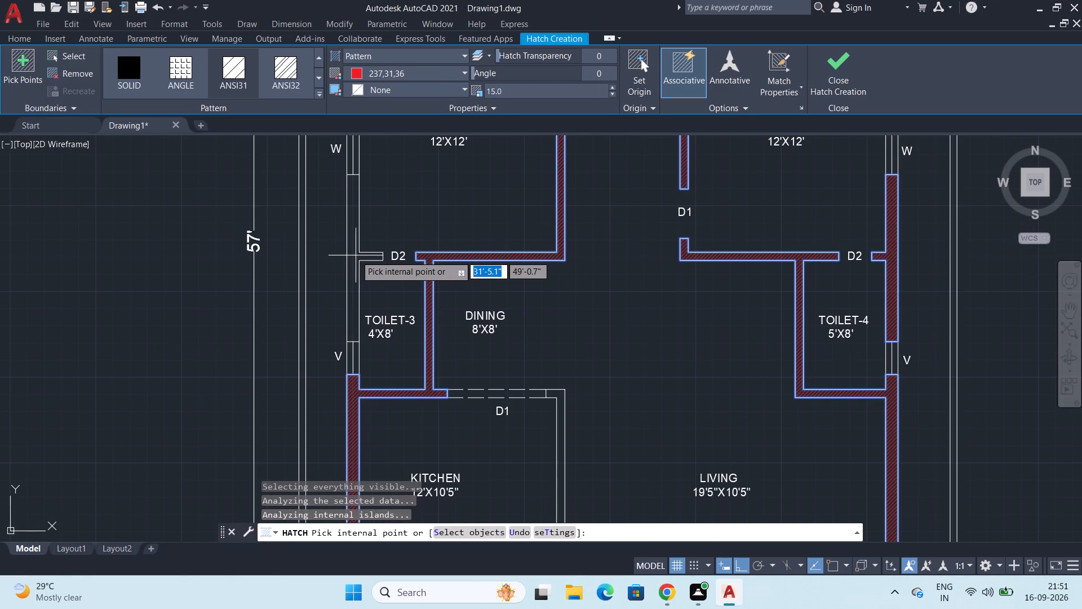
{"action": "left_click", "coordinate": [354, 250]}
{"action": "middle_click_drag", "start_coordinate": [531, 443], "coordinate": [516, 365]}
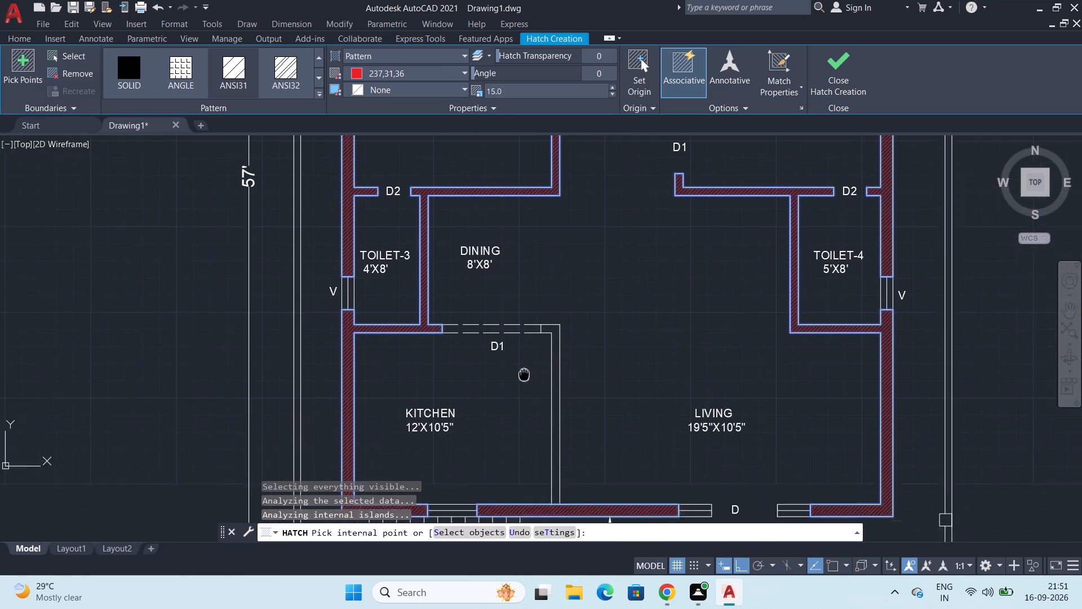
Add the partition wall between the kitchen and living room to the hatch and finish the wall hatching.
{"action": "middle_click_drag", "start_coordinate": [516, 365], "coordinate": [430, 295]}
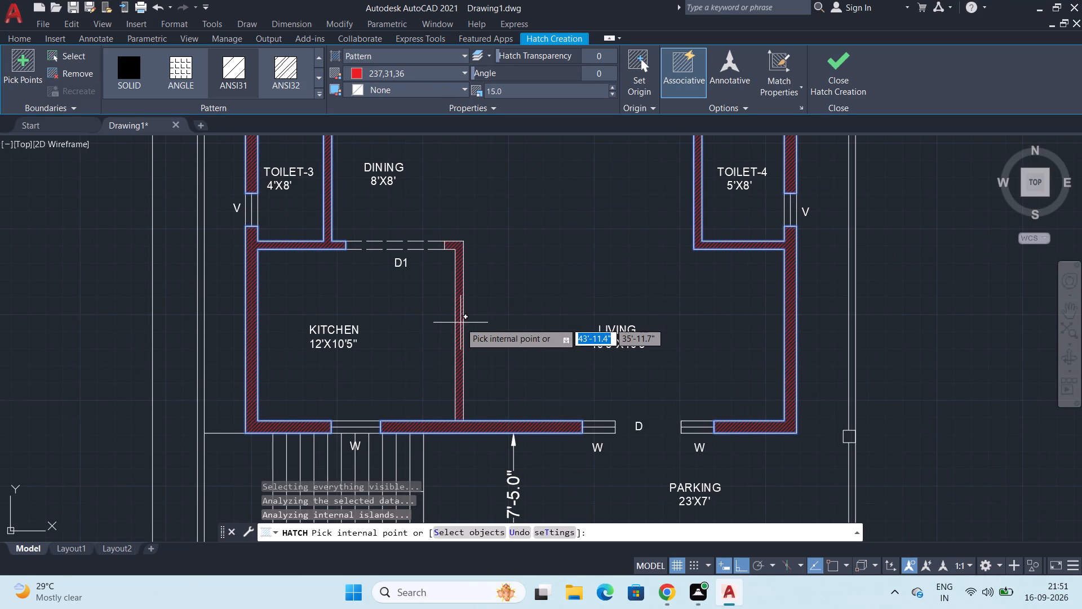
{"action": "left_click", "coordinate": [460, 323]}
{"action": "scroll", "coordinate": [626, 334], "scroll_direction": "down", "scroll_amount": 3}
{"action": "middle_click_drag", "start_coordinate": [614, 332], "coordinate": [588, 346]}
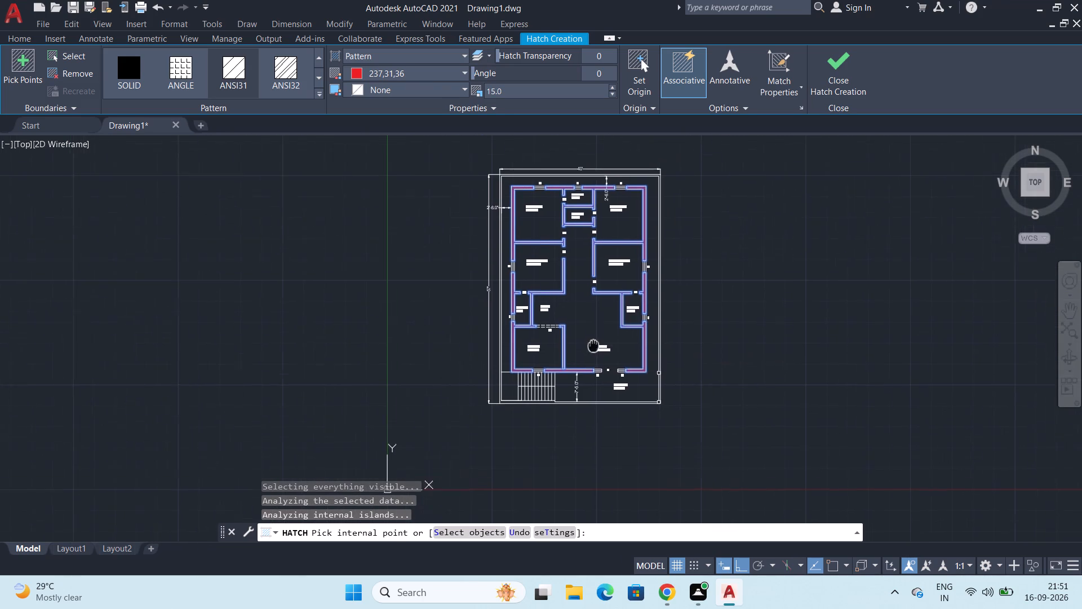
{"action": "middle_click_drag", "start_coordinate": [588, 346], "coordinate": [518, 356]}
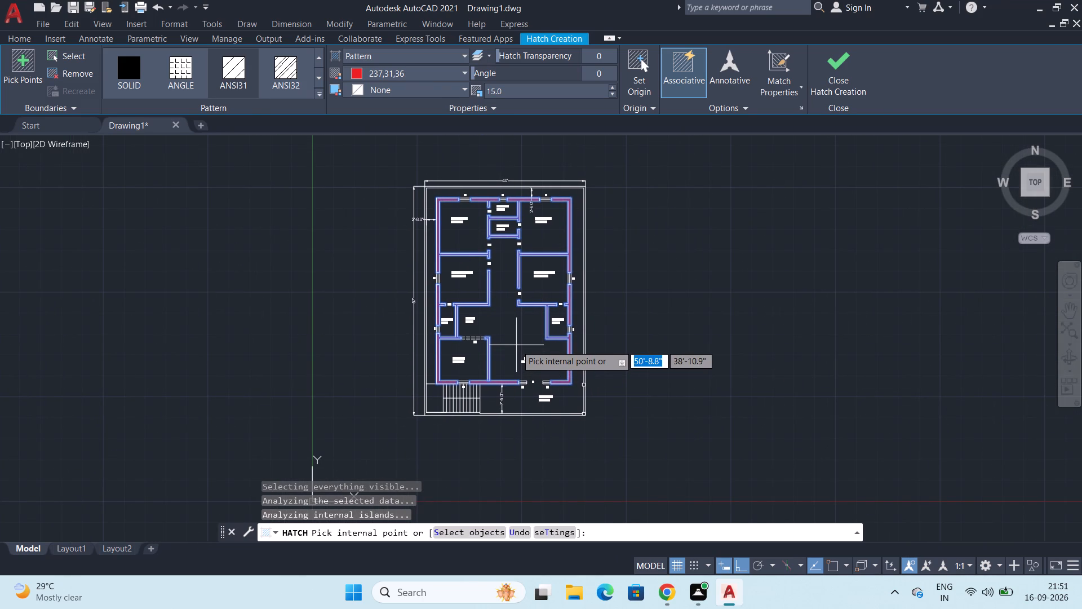
{"action": "key", "text": "space"}
Set the wall hatch's pattern scale to 20.
{"action": "scroll", "coordinate": [517, 345], "scroll_direction": "up", "scroll_amount": 3}
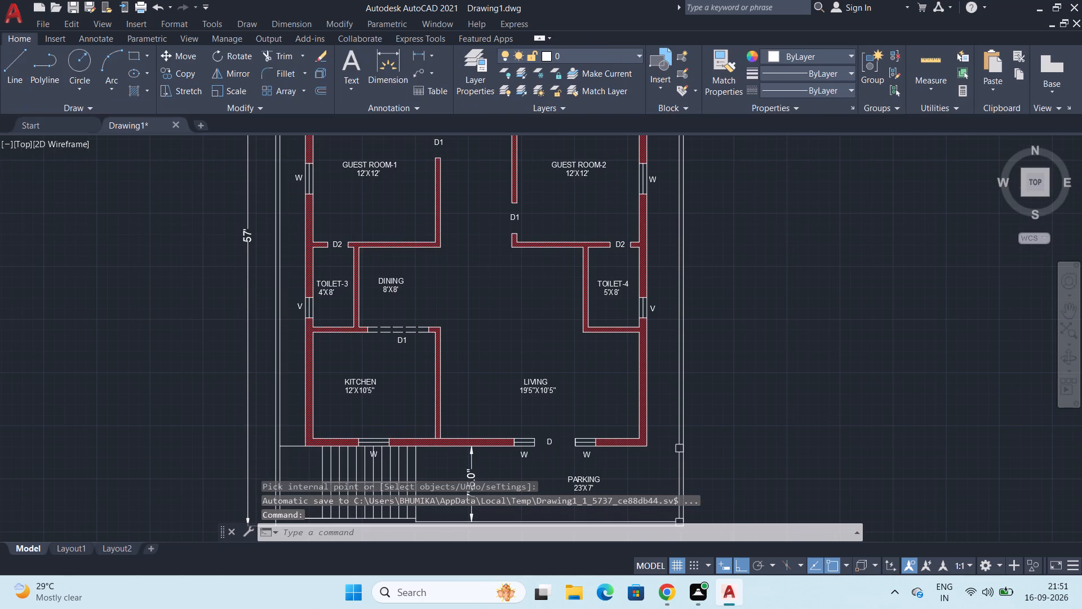
{"action": "scroll", "coordinate": [519, 344], "scroll_direction": "down", "scroll_amount": 2}
{"action": "middle_click_drag", "start_coordinate": [519, 344], "coordinate": [504, 355]}
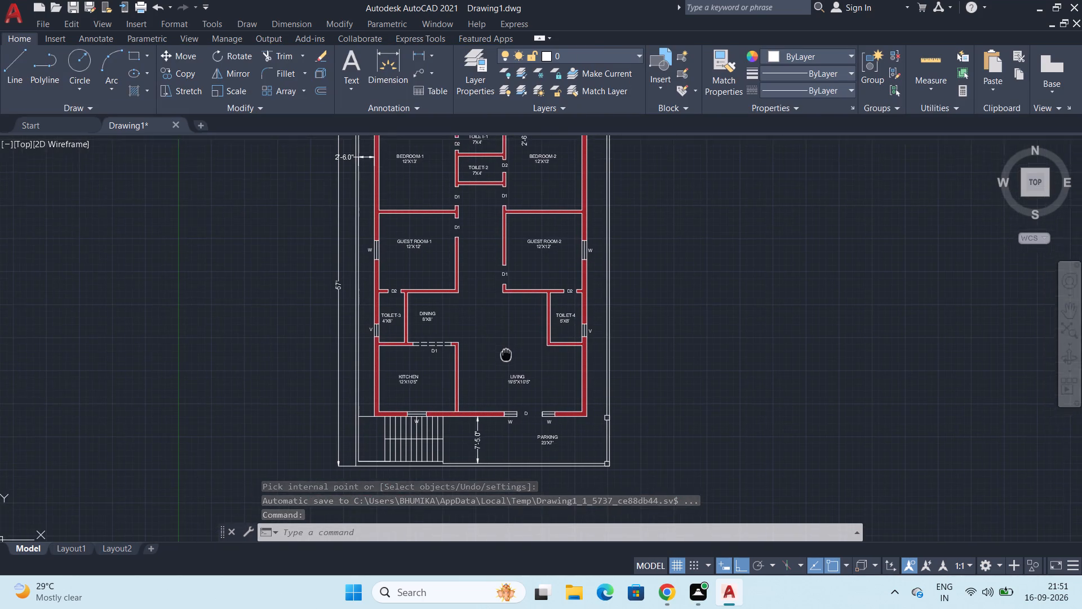
{"action": "middle_click_drag", "start_coordinate": [504, 355], "coordinate": [493, 373]}
{"action": "middle_click_drag", "start_coordinate": [493, 355], "coordinate": [484, 384]}
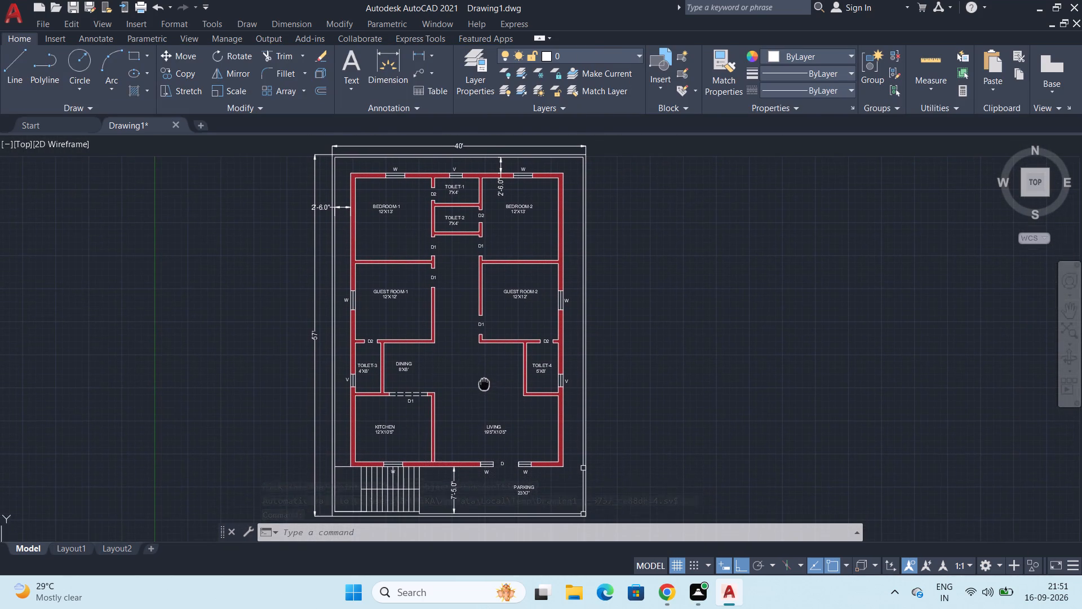
{"action": "middle_click_drag", "start_coordinate": [484, 384], "coordinate": [484, 383]}
{"action": "scroll", "coordinate": [483, 337], "scroll_direction": "up", "scroll_amount": 2}
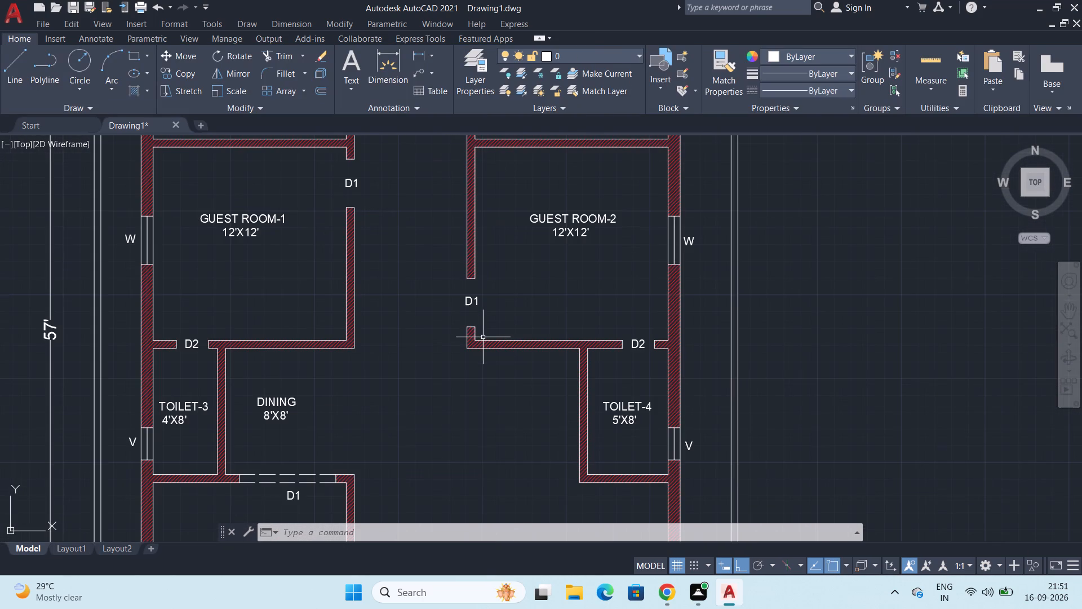
{"action": "scroll", "coordinate": [376, 312], "scroll_direction": "up", "scroll_amount": 2}
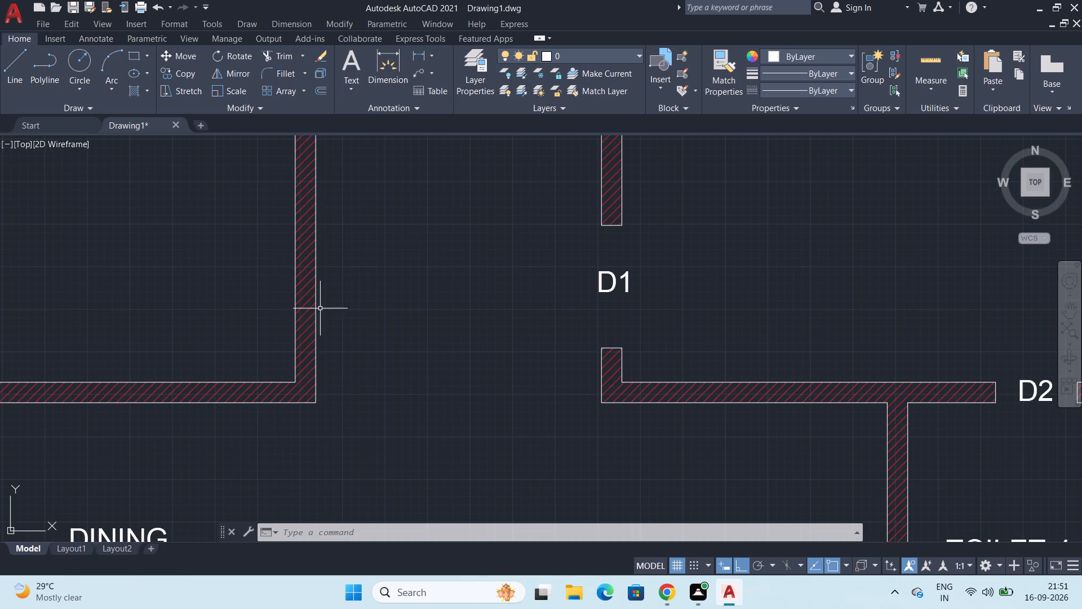
{"action": "left_click", "coordinate": [300, 308]}
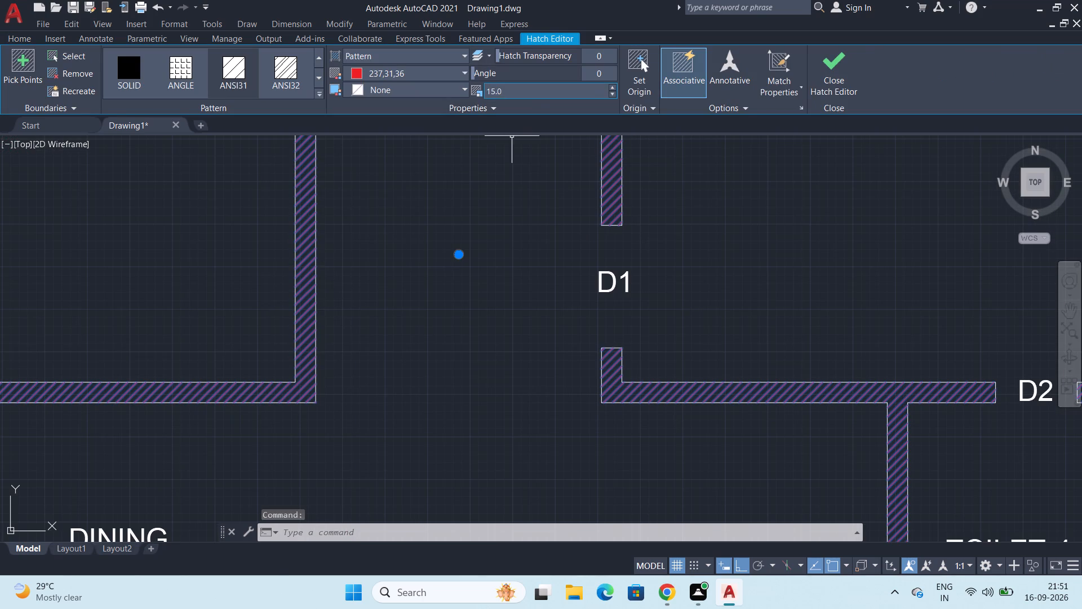
{"action": "double_click", "coordinate": [534, 95]}
{"action": "type", "text": "20"}
{"action": "key", "text": "Return"}
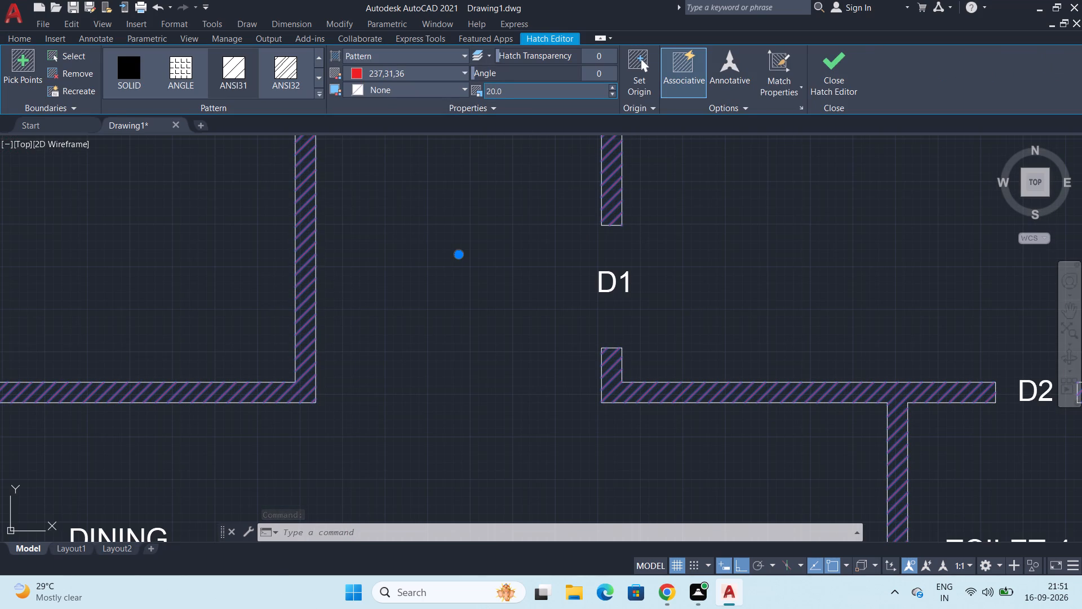
{"action": "scroll", "coordinate": [314, 261], "scroll_direction": "up", "scroll_amount": 6}
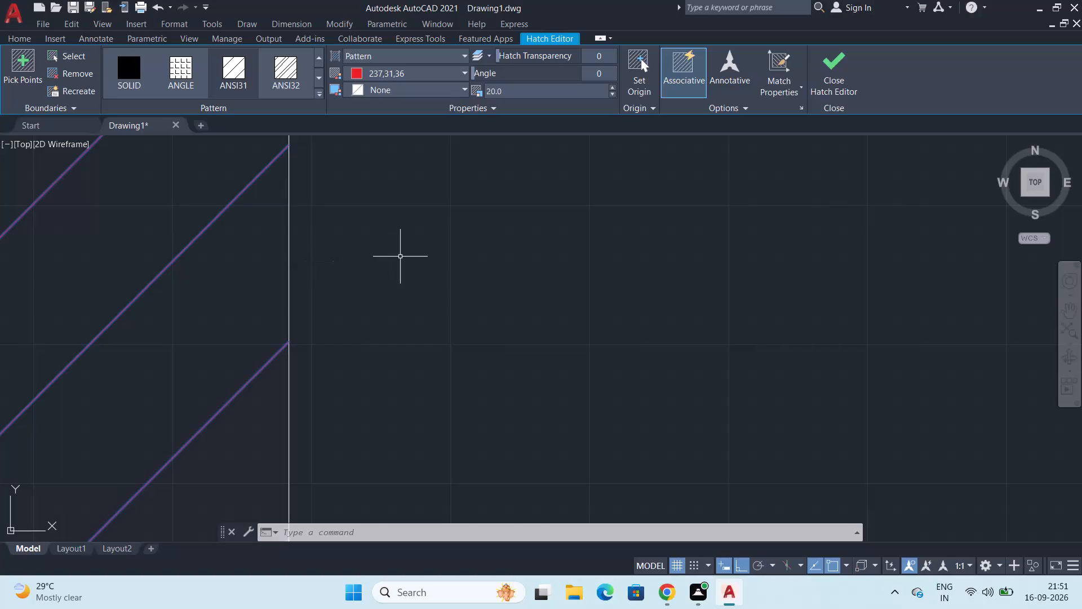
{"action": "left_click", "coordinate": [407, 260]}
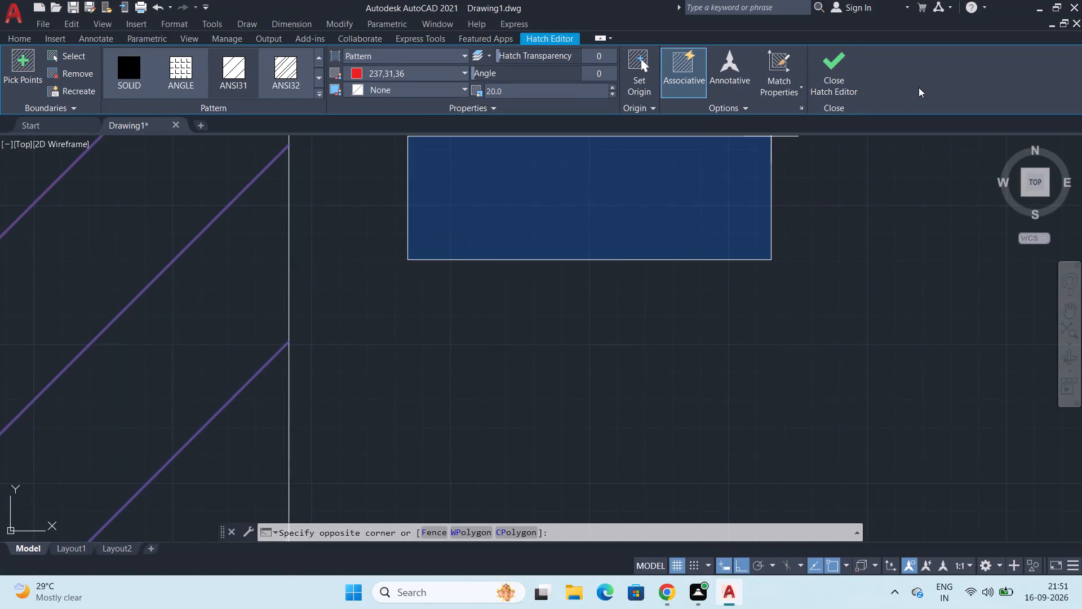
{"action": "left_click", "coordinate": [830, 72]}
Add a horizontal linear dimension across the passage between the Guest Room-1 and Guest Room-2 walls.
{"action": "scroll", "coordinate": [681, 235], "scroll_direction": "down", "scroll_amount": 3}
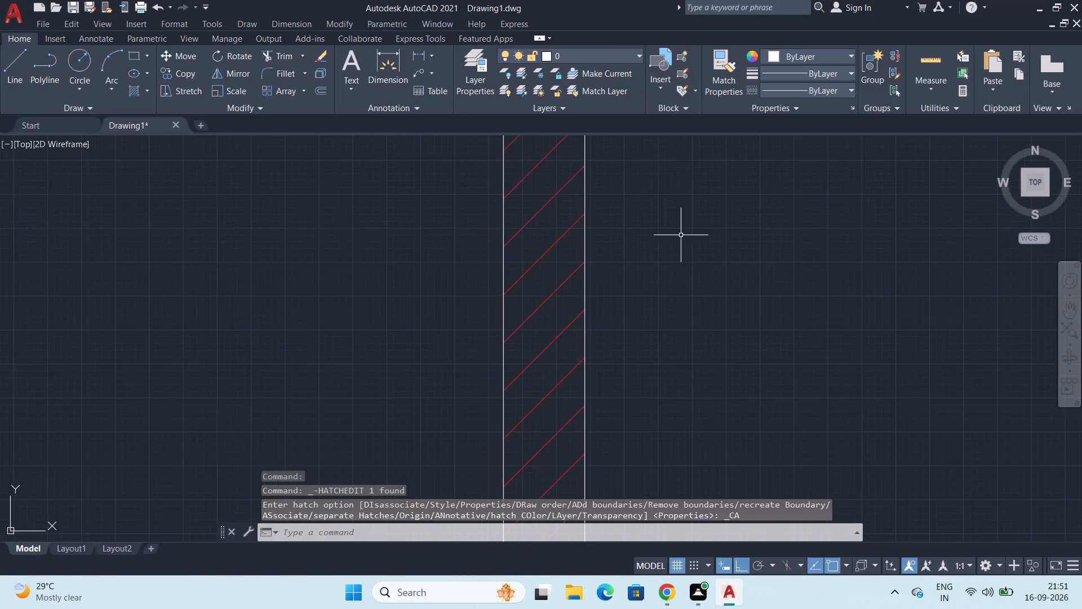
{"action": "scroll", "coordinate": [681, 235], "scroll_direction": "down", "scroll_amount": 4}
{"action": "scroll", "coordinate": [704, 275], "scroll_direction": "down", "scroll_amount": 2}
{"action": "middle_click_drag", "start_coordinate": [720, 319], "coordinate": [481, 365]}
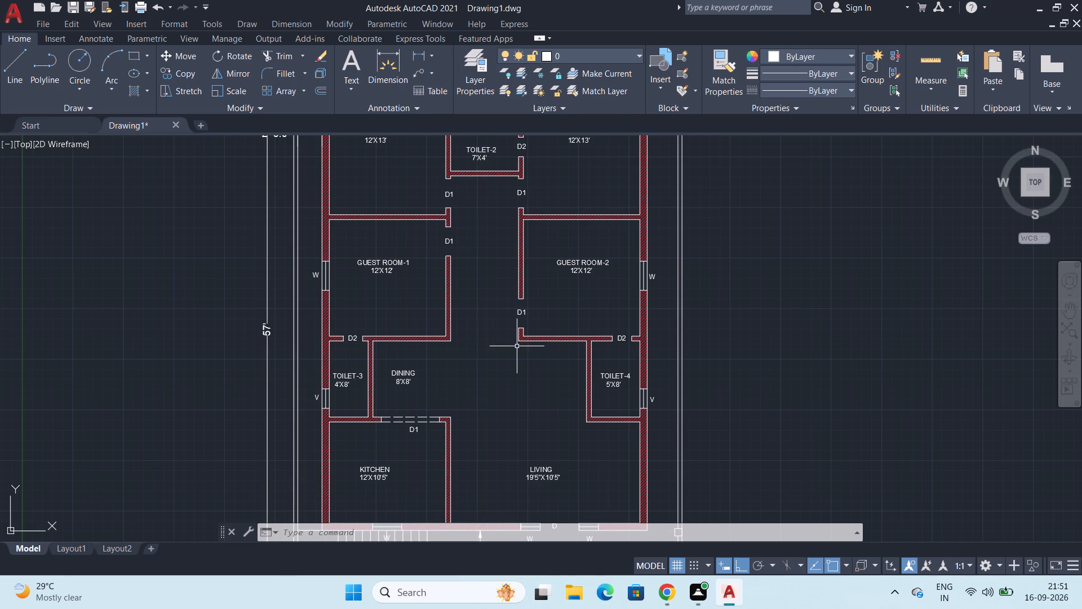
{"action": "left_click", "coordinate": [418, 51]}
{"action": "scroll", "coordinate": [454, 324], "scroll_direction": "up", "scroll_amount": 2}
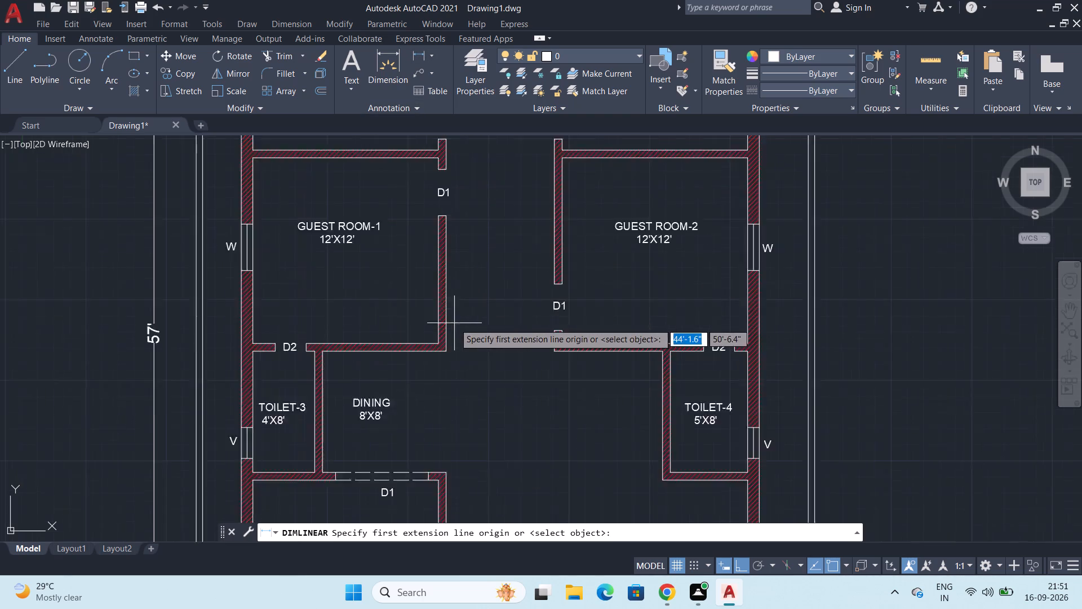
{"action": "scroll", "coordinate": [458, 280], "scroll_direction": "up", "scroll_amount": 1}
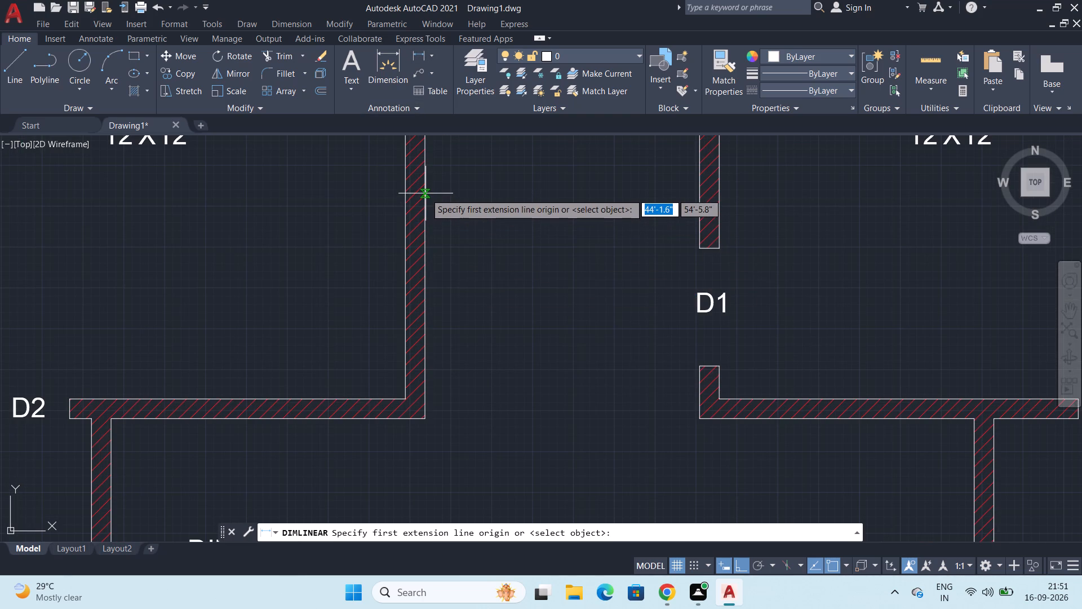
{"action": "left_click", "coordinate": [425, 188]}
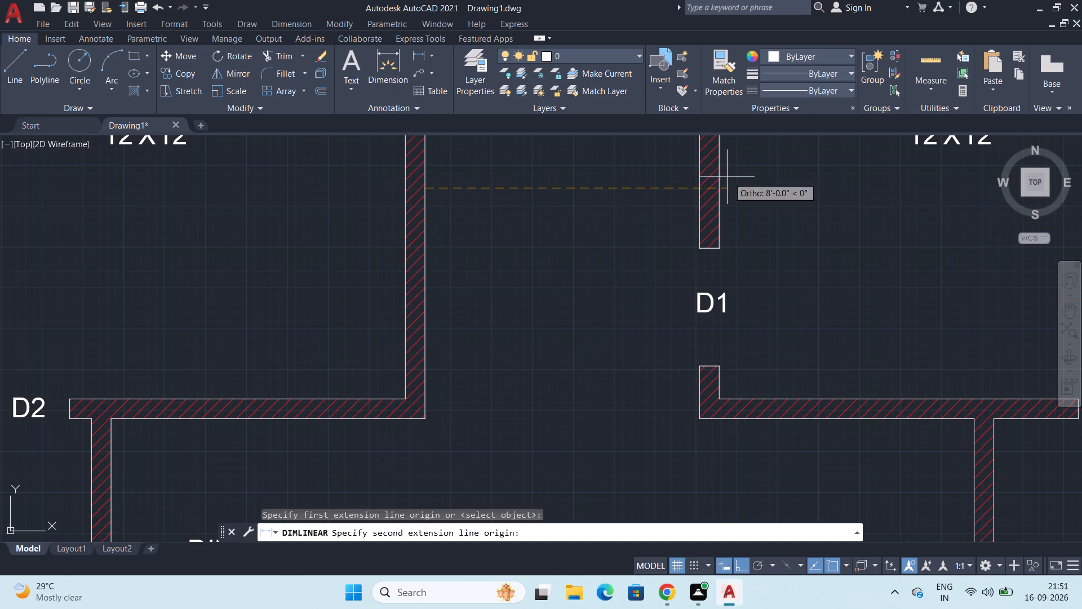
{"action": "left_click", "coordinate": [700, 191]}
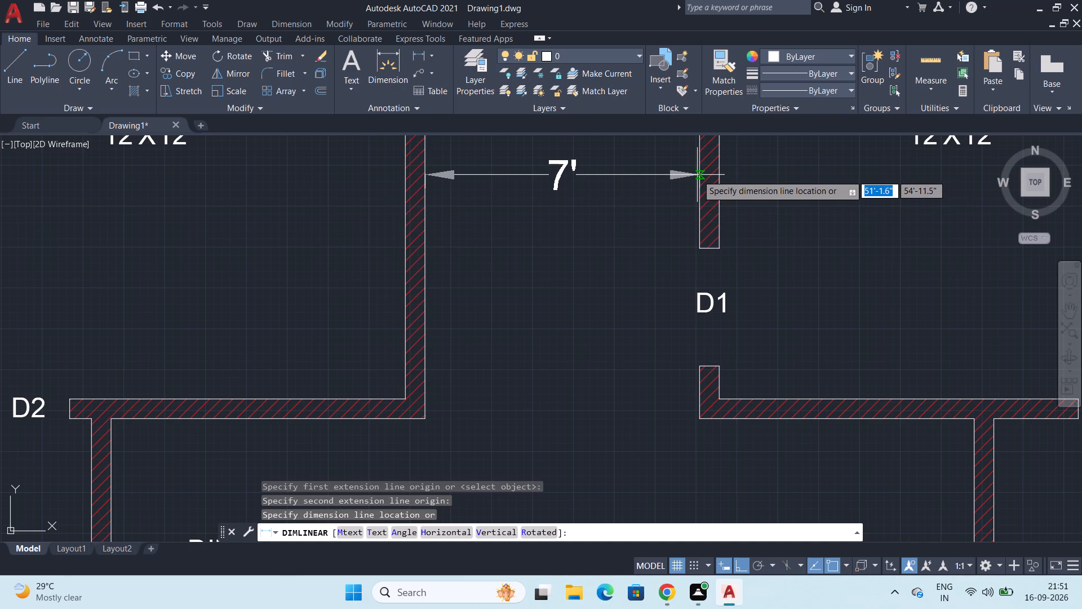
{"action": "left_click", "coordinate": [699, 174]}
Add a horizontal linear dimension from Bedroom-2's outer wall face to the inner line of the adjacent boundary wall.
{"action": "scroll", "coordinate": [733, 266], "scroll_direction": "down", "scroll_amount": 2}
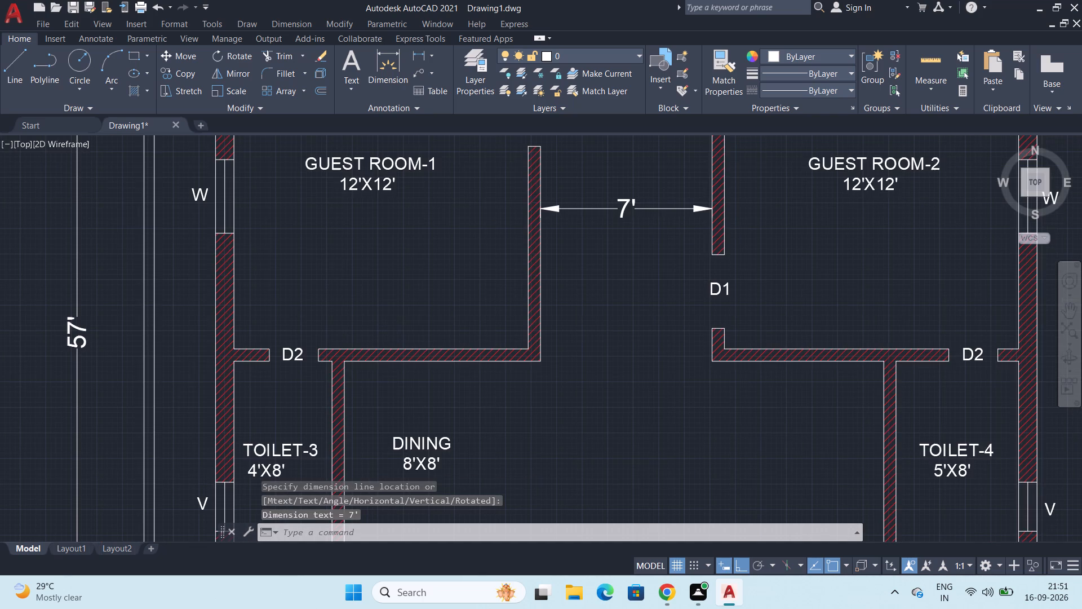
{"action": "middle_click_drag", "start_coordinate": [733, 266], "coordinate": [607, 332]}
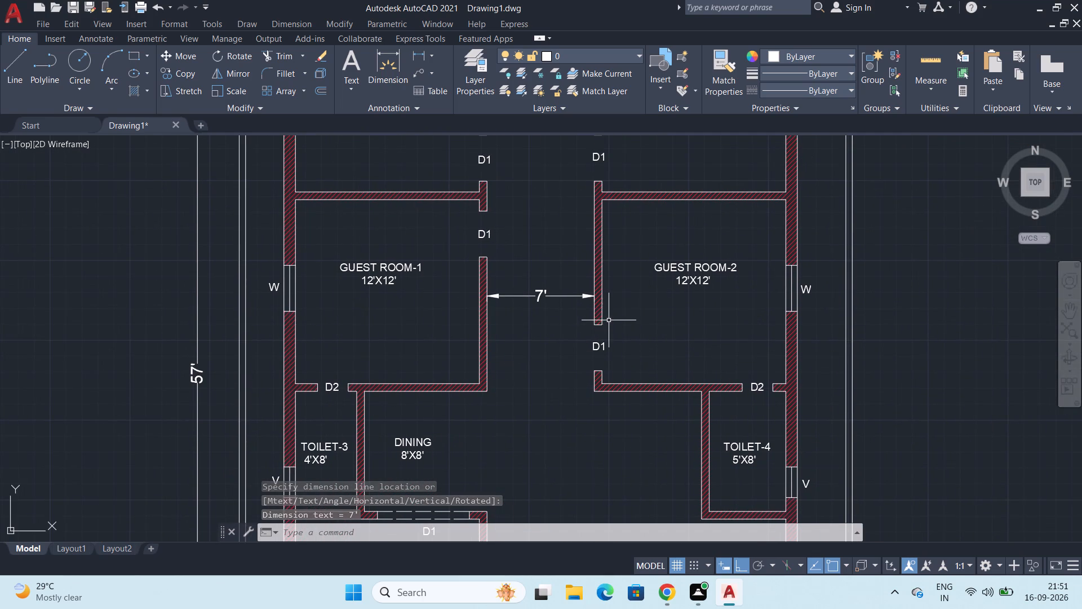
{"action": "scroll", "coordinate": [609, 319], "scroll_direction": "down", "scroll_amount": 1}
{"action": "scroll", "coordinate": [673, 273], "scroll_direction": "down", "scroll_amount": 1}
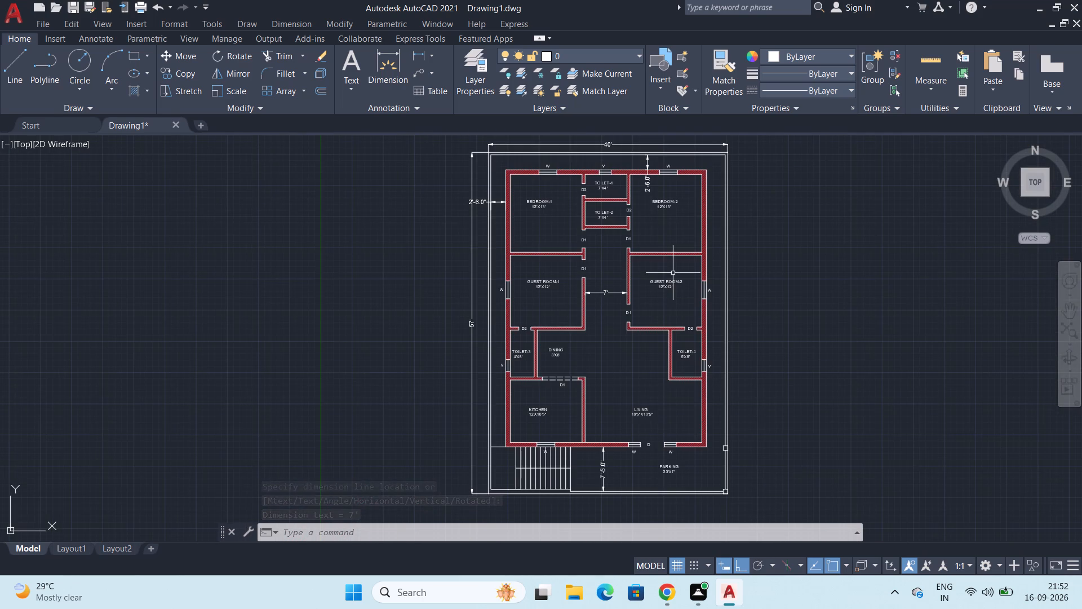
{"action": "middle_click_drag", "start_coordinate": [673, 273], "coordinate": [654, 435]}
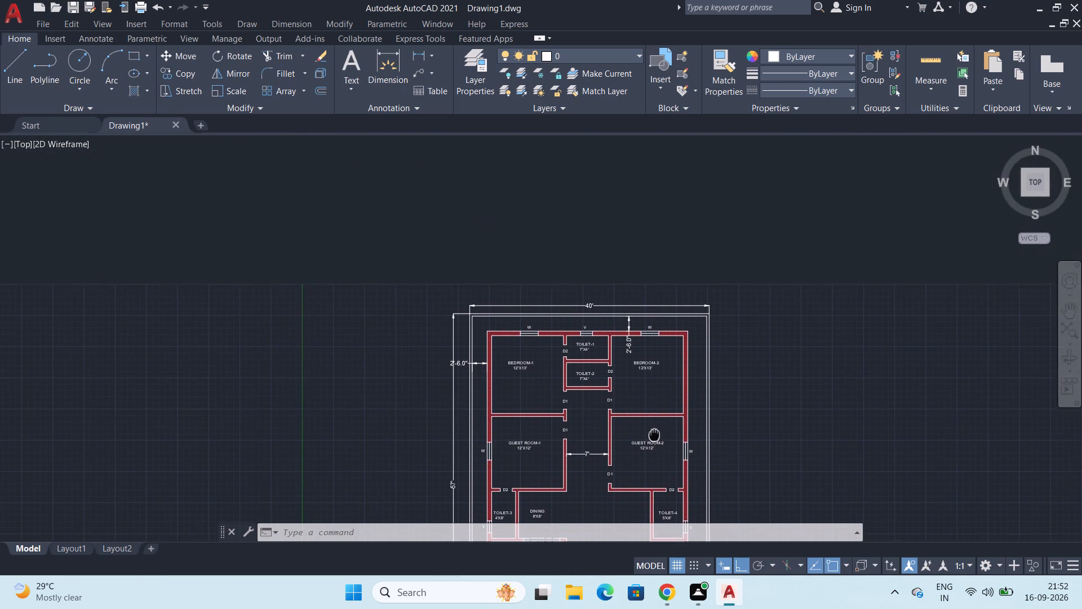
{"action": "middle_click_drag", "start_coordinate": [654, 435], "coordinate": [654, 437]}
{"action": "scroll", "coordinate": [654, 370], "scroll_direction": "up", "scroll_amount": 2}
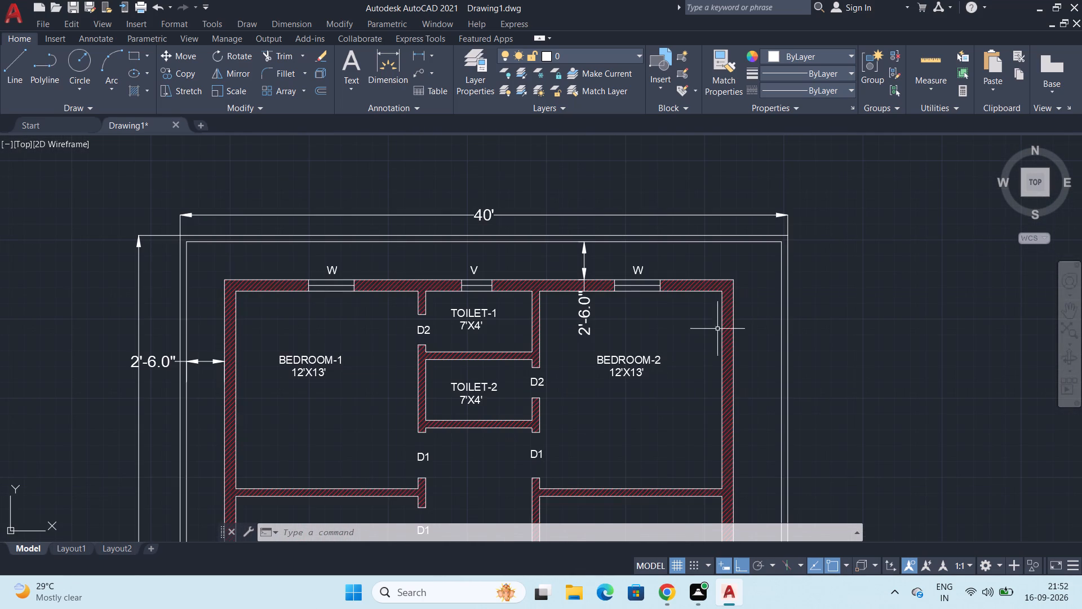
{"action": "key", "text": "space"}
{"action": "middle_click_drag", "start_coordinate": [744, 392], "coordinate": [690, 389]}
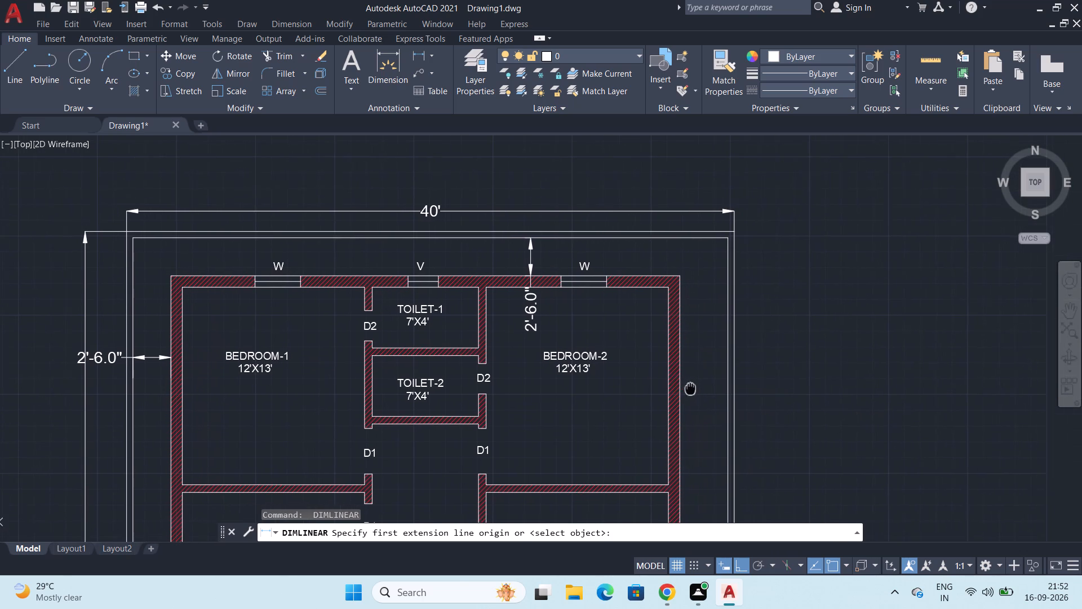
{"action": "middle_click_drag", "start_coordinate": [690, 389], "coordinate": [684, 389]}
{"action": "scroll", "coordinate": [672, 348], "scroll_direction": "up", "scroll_amount": 1}
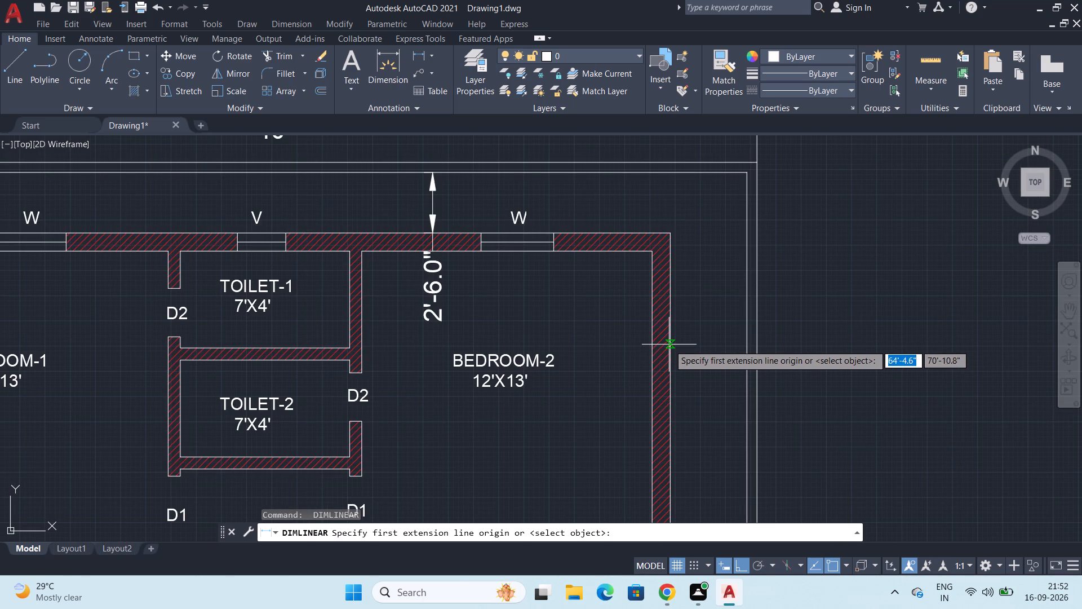
{"action": "scroll", "coordinate": [669, 345], "scroll_direction": "up", "scroll_amount": 2}
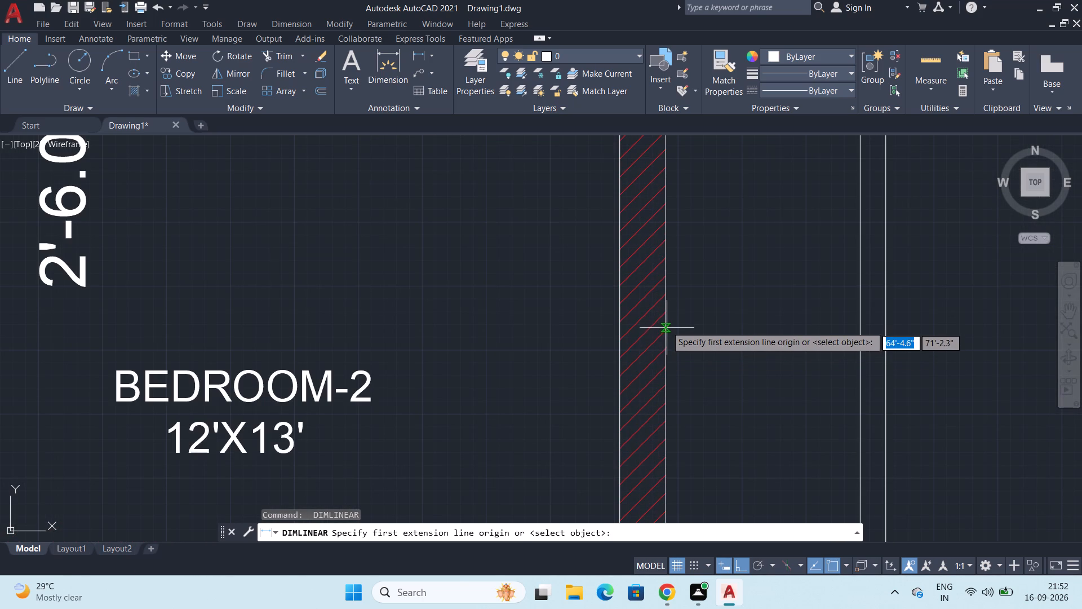
{"action": "left_click", "coordinate": [665, 322]}
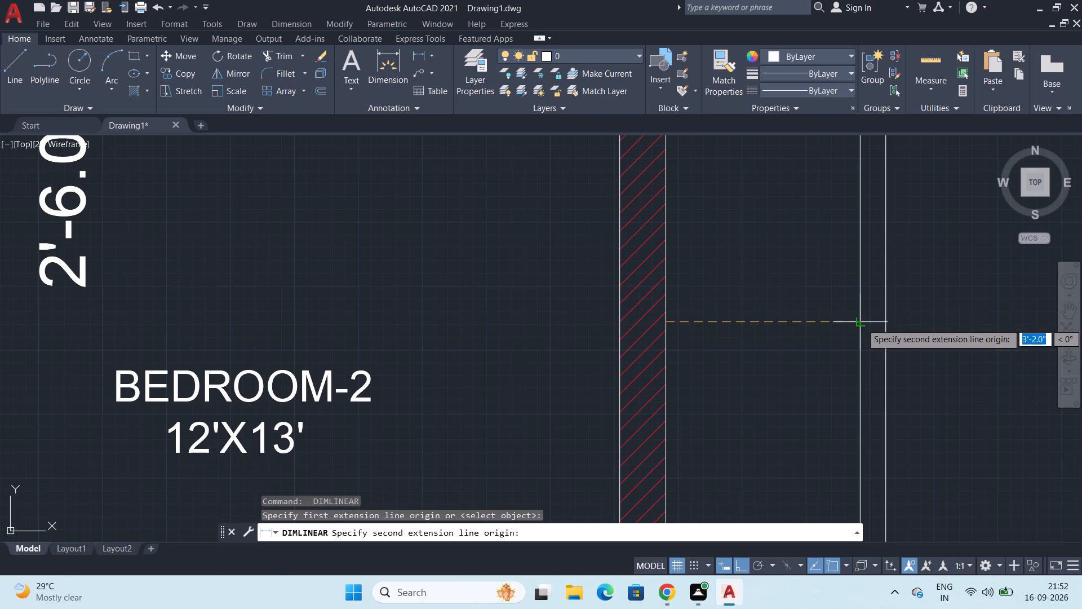
{"action": "left_click", "coordinate": [861, 324]}
{"action": "left_click", "coordinate": [858, 268]}
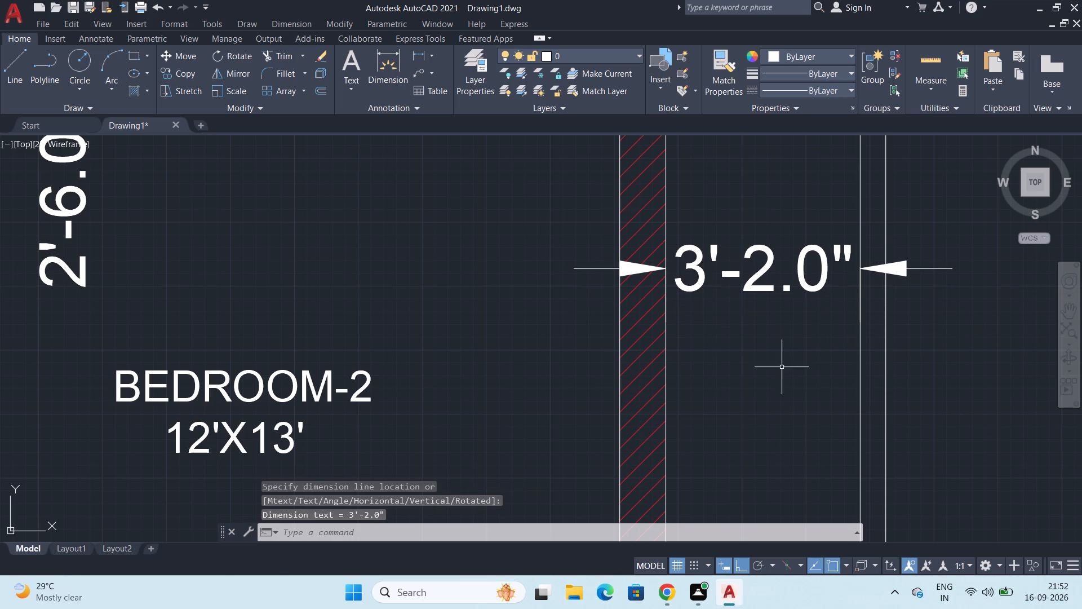
Review the whole floor plan with its wall hatching, passage dimension and setback dimensions.
{"action": "scroll", "coordinate": [759, 429], "scroll_direction": "down", "scroll_amount": 2}
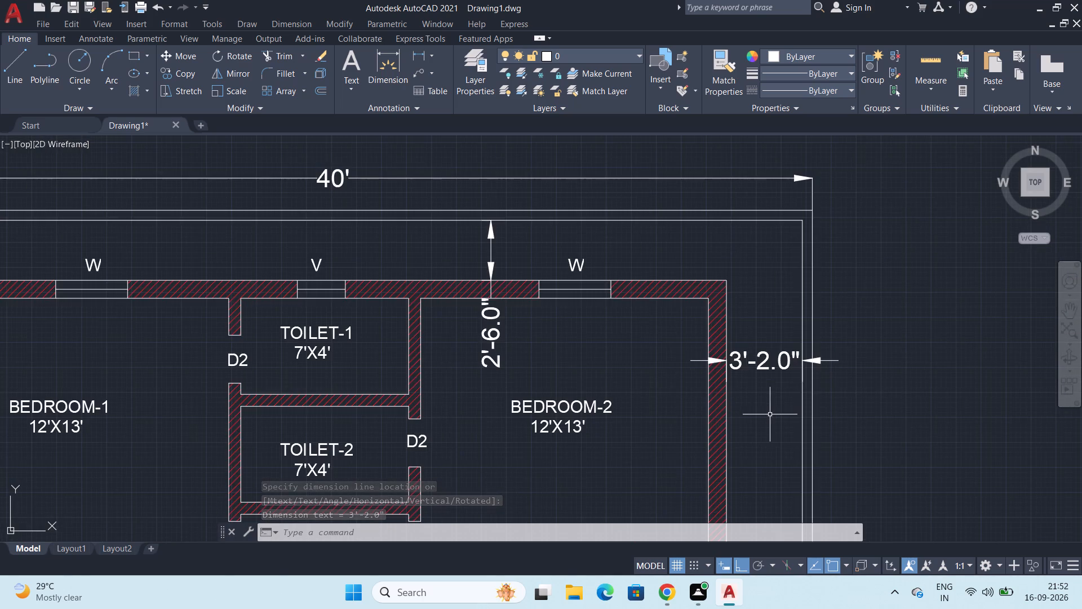
{"action": "scroll", "coordinate": [770, 414], "scroll_direction": "down", "scroll_amount": 1}
{"action": "middle_click_drag", "start_coordinate": [773, 425], "coordinate": [787, 283]}
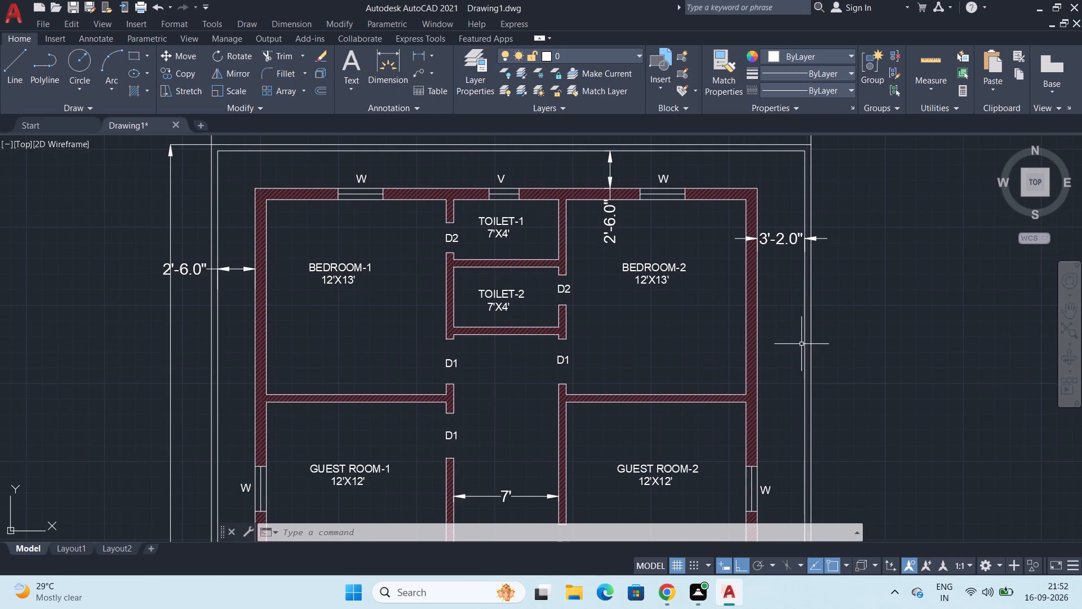
{"action": "scroll", "coordinate": [725, 318], "scroll_direction": "down", "scroll_amount": 2}
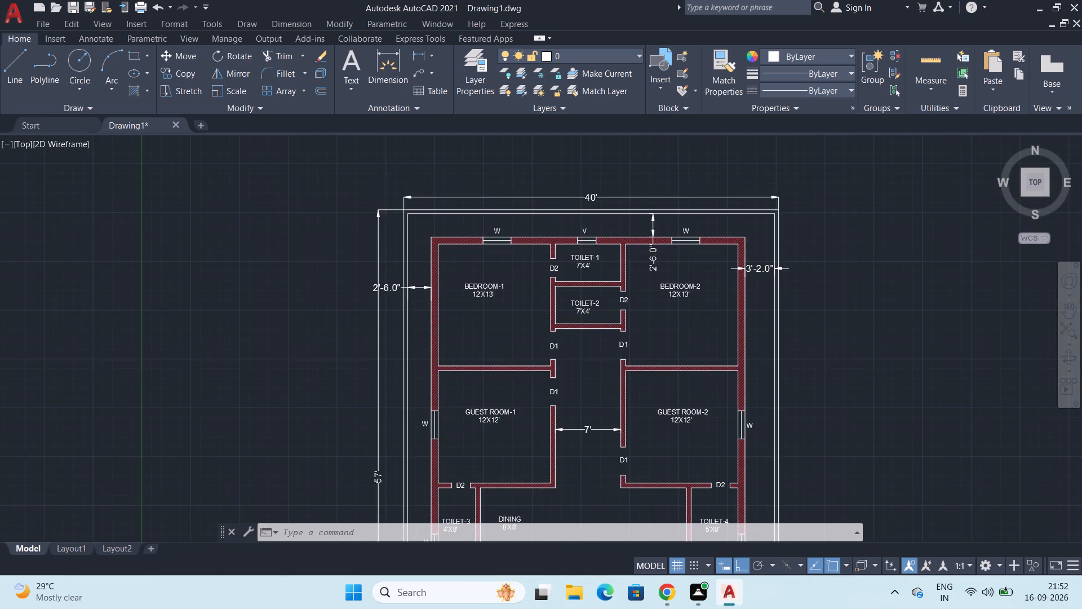
{"action": "middle_click_drag", "start_coordinate": [712, 362], "coordinate": [626, 273]}
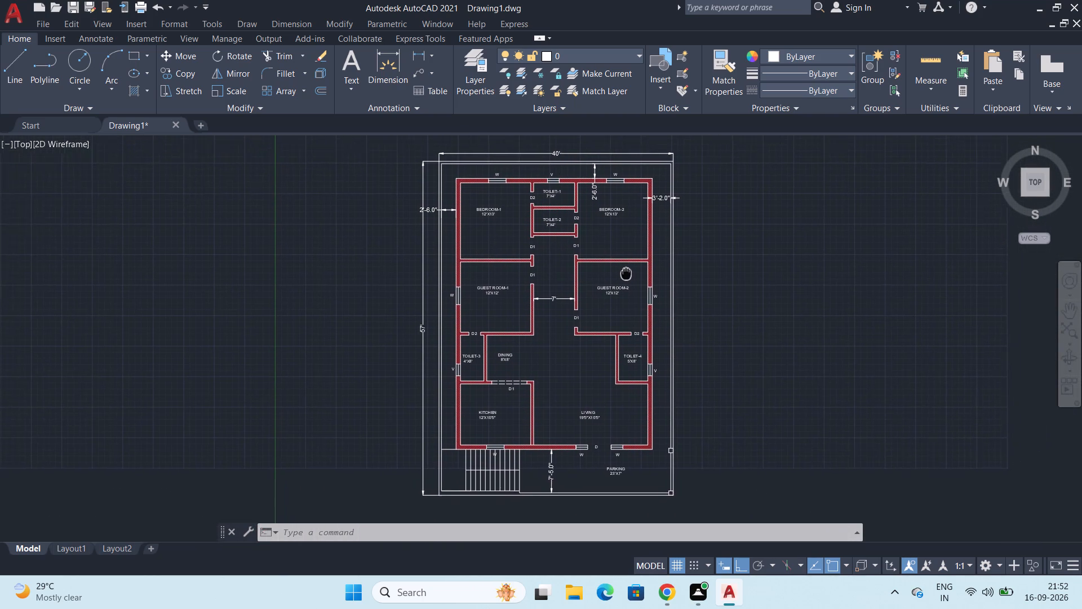
{"action": "middle_click_drag", "start_coordinate": [626, 273], "coordinate": [605, 281]}
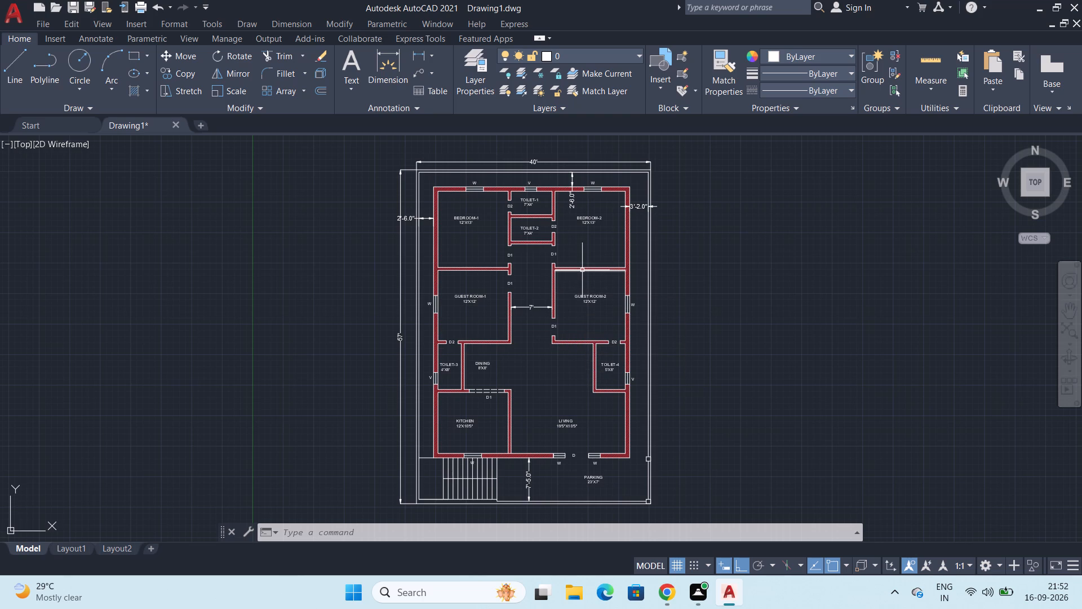
{"action": "scroll", "coordinate": [582, 271], "scroll_direction": "up", "scroll_amount": 1}
{"action": "scroll", "coordinate": [582, 271], "scroll_direction": "down", "scroll_amount": 1}
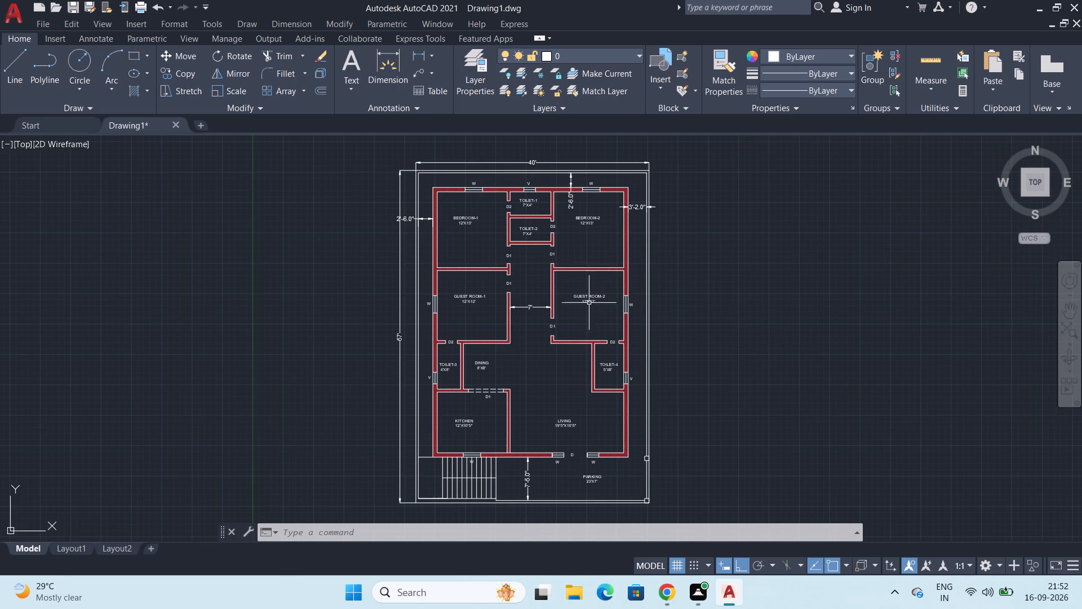
Examine the outer wall along Guest Room-2, Toilet-4 and the Living room for its window openings.
{"action": "scroll", "coordinate": [598, 315], "scroll_direction": "up", "scroll_amount": 2}
{"action": "scroll", "coordinate": [598, 314], "scroll_direction": "down", "scroll_amount": 1}
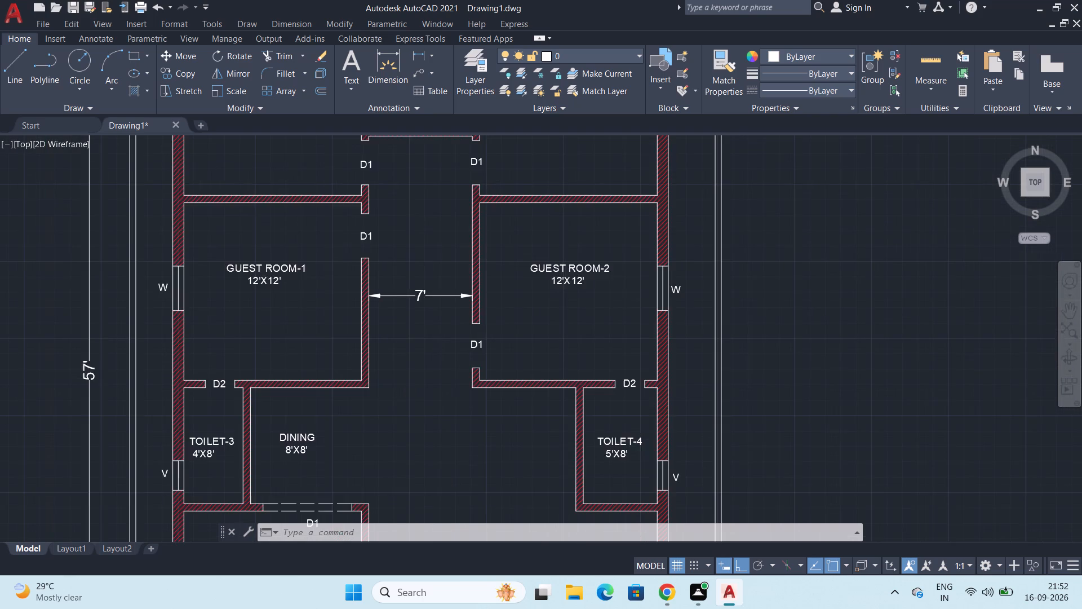
{"action": "middle_click_drag", "start_coordinate": [587, 372], "coordinate": [602, 321]}
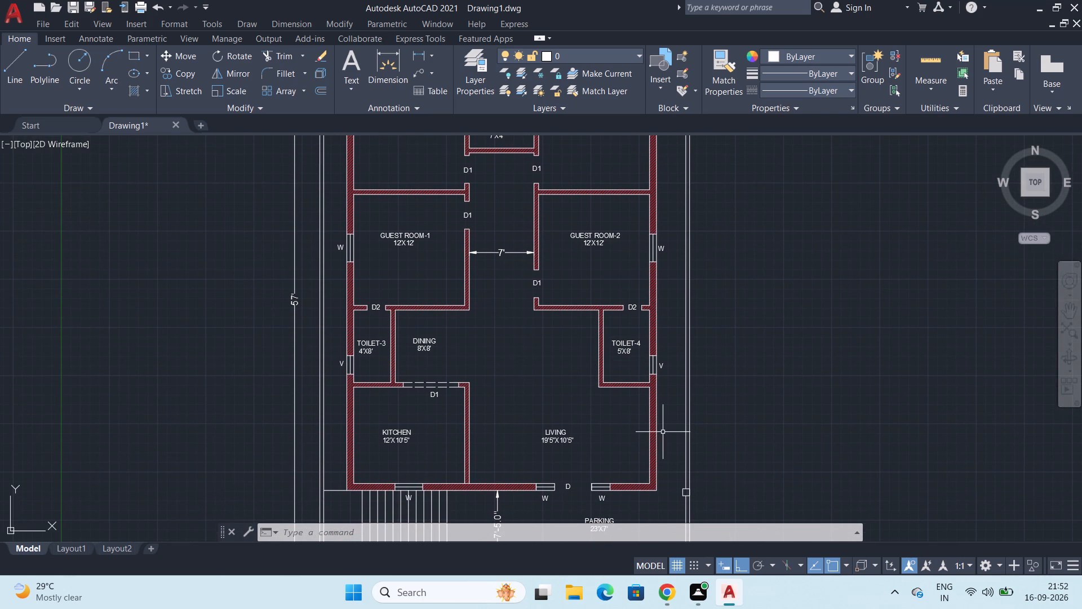
{"action": "middle_click_drag", "start_coordinate": [663, 433], "coordinate": [627, 392]}
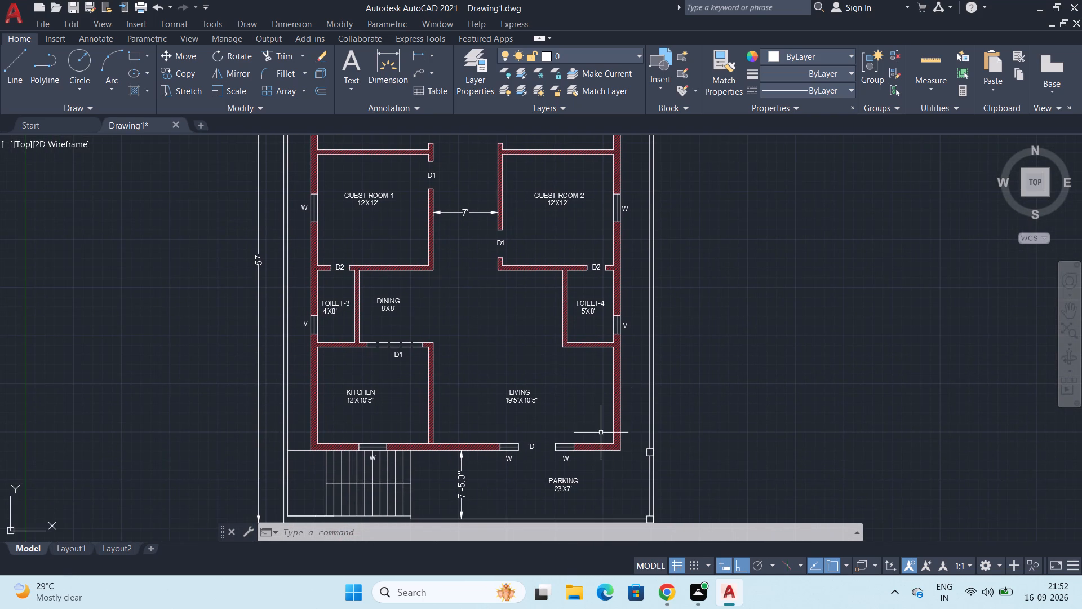
{"action": "scroll", "coordinate": [601, 422], "scroll_direction": "up", "scroll_amount": 2}
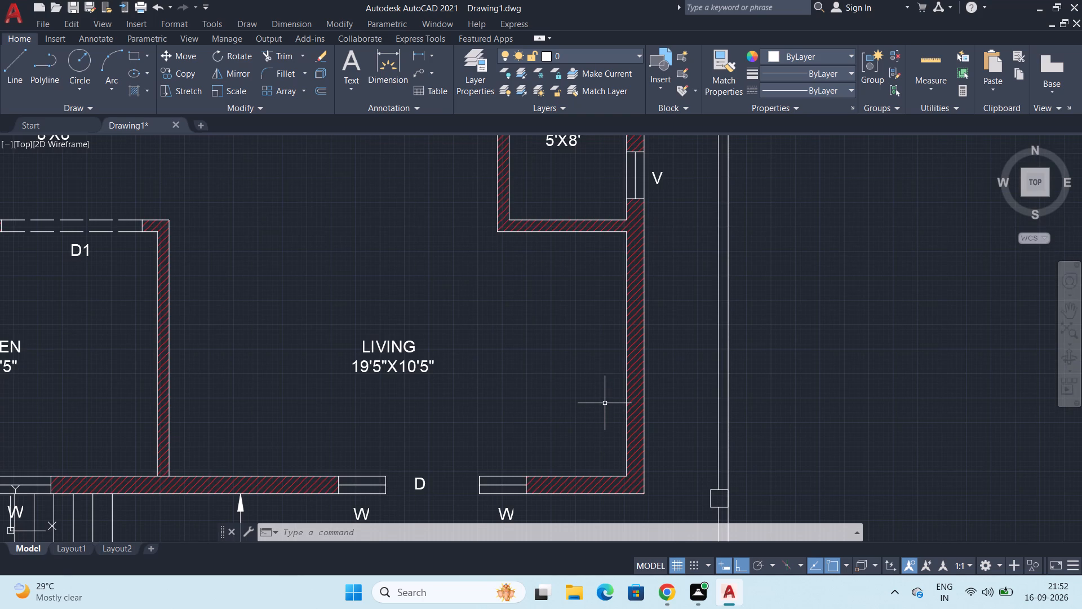
{"action": "scroll", "coordinate": [606, 386], "scroll_direction": "down", "scroll_amount": 1}
{"action": "middle_click_drag", "start_coordinate": [606, 385], "coordinate": [596, 482]}
{"action": "middle_click_drag", "start_coordinate": [658, 224], "coordinate": [640, 300]}
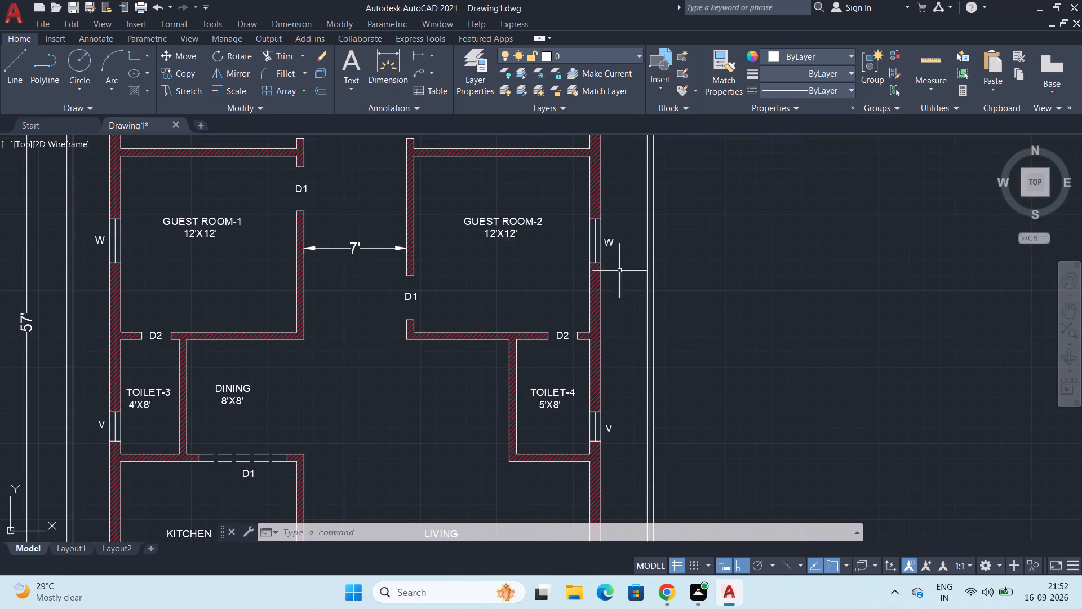
Copy the Guest Room-2 outer-wall window straight down the same wall to the Living room stretch, between Toilet-4 and the front corner.
{"action": "scroll", "coordinate": [610, 243], "scroll_direction": "up", "scroll_amount": 4}
{"action": "middle_click_drag", "start_coordinate": [610, 241], "coordinate": [659, 369]}
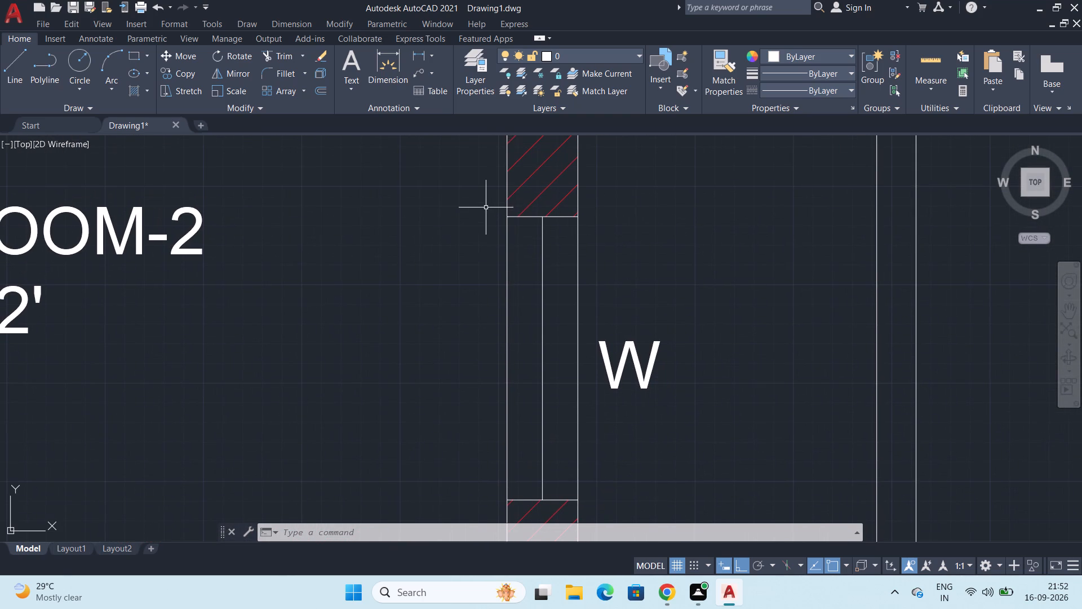
{"action": "left_click", "coordinate": [489, 204]}
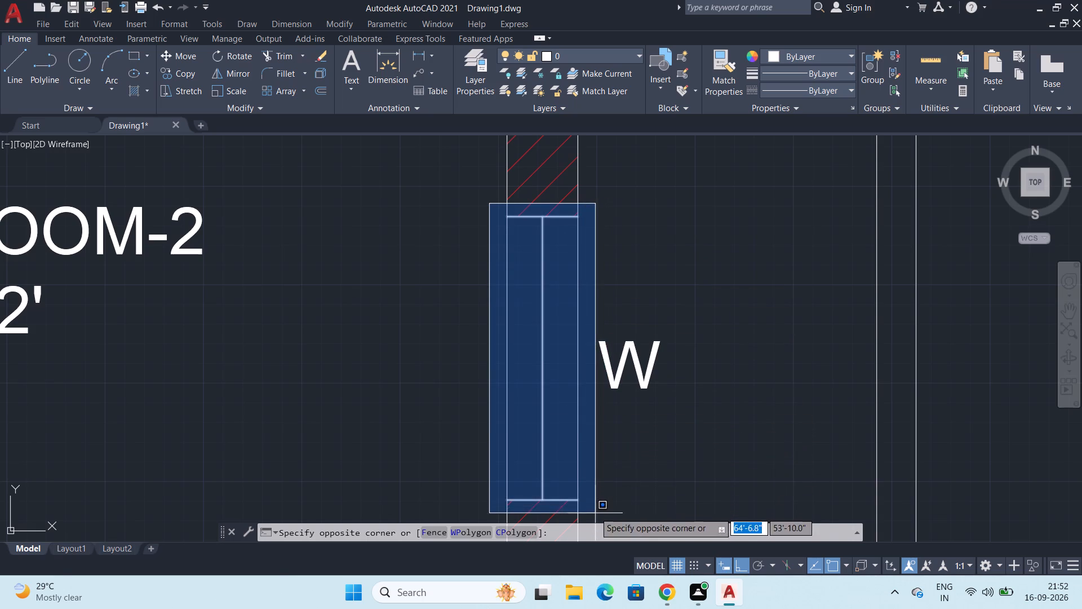
{"action": "left_click", "coordinate": [595, 510]}
{"action": "scroll", "coordinate": [627, 447], "scroll_direction": "down", "scroll_amount": 1}
{"action": "middle_click_drag", "start_coordinate": [627, 447], "coordinate": [610, 295]}
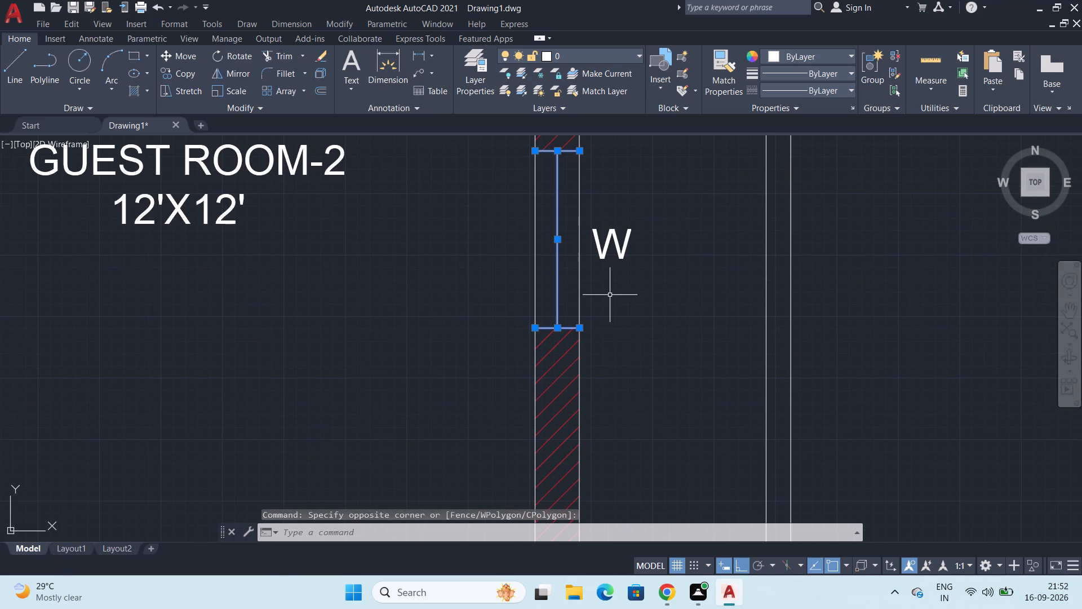
{"action": "type", "text": "CO"}
{"action": "key", "text": "Return"}
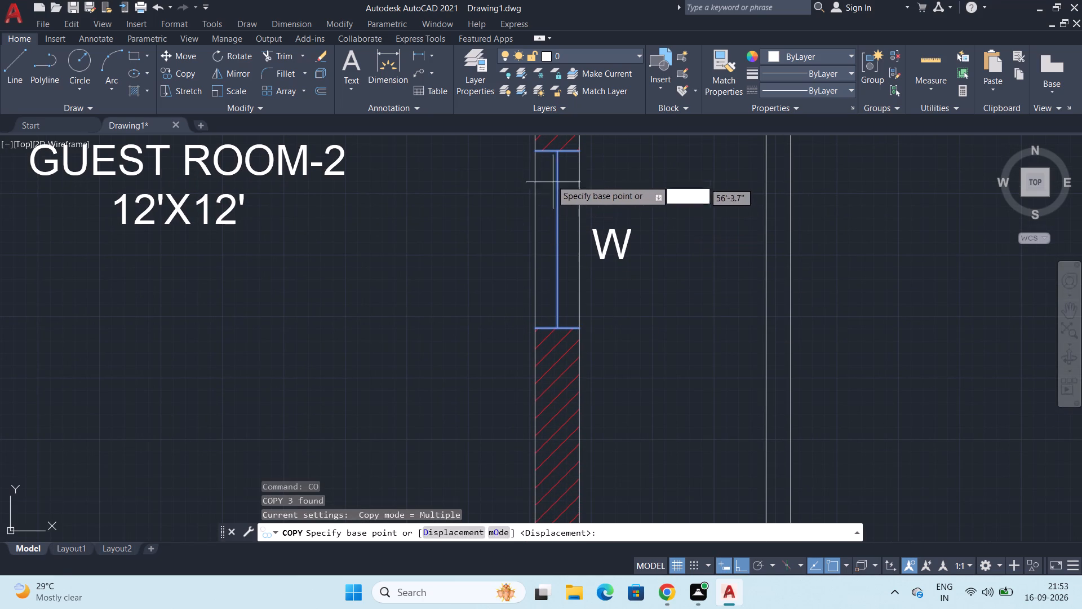
{"action": "left_click", "coordinate": [534, 154]}
{"action": "scroll", "coordinate": [542, 427], "scroll_direction": "down", "scroll_amount": 1}
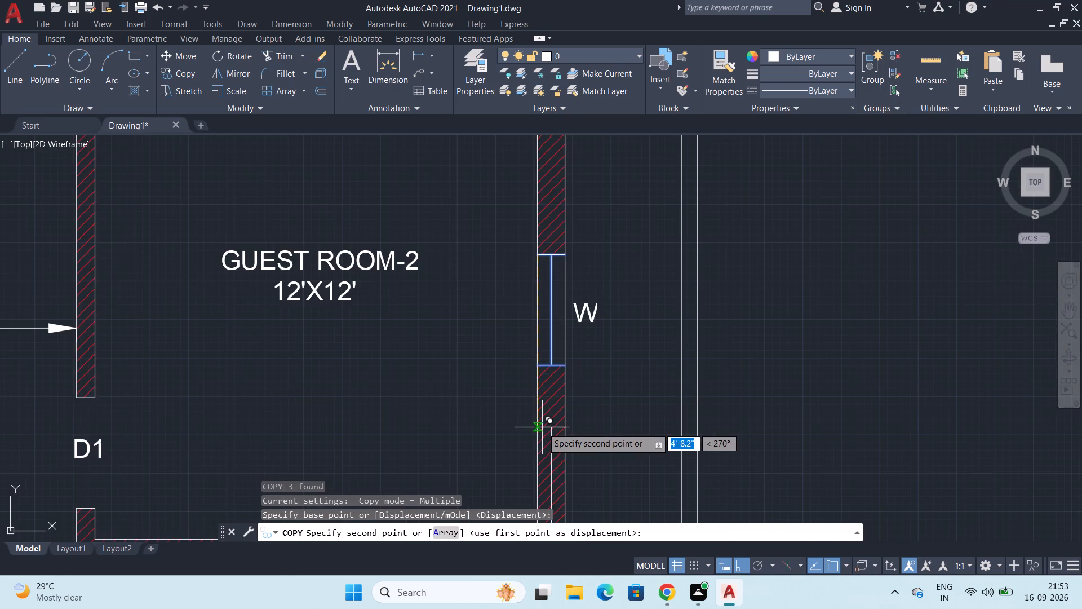
{"action": "middle_click_drag", "start_coordinate": [542, 427], "coordinate": [576, 84]}
{"action": "middle_click_drag", "start_coordinate": [583, 443], "coordinate": [602, 70]}
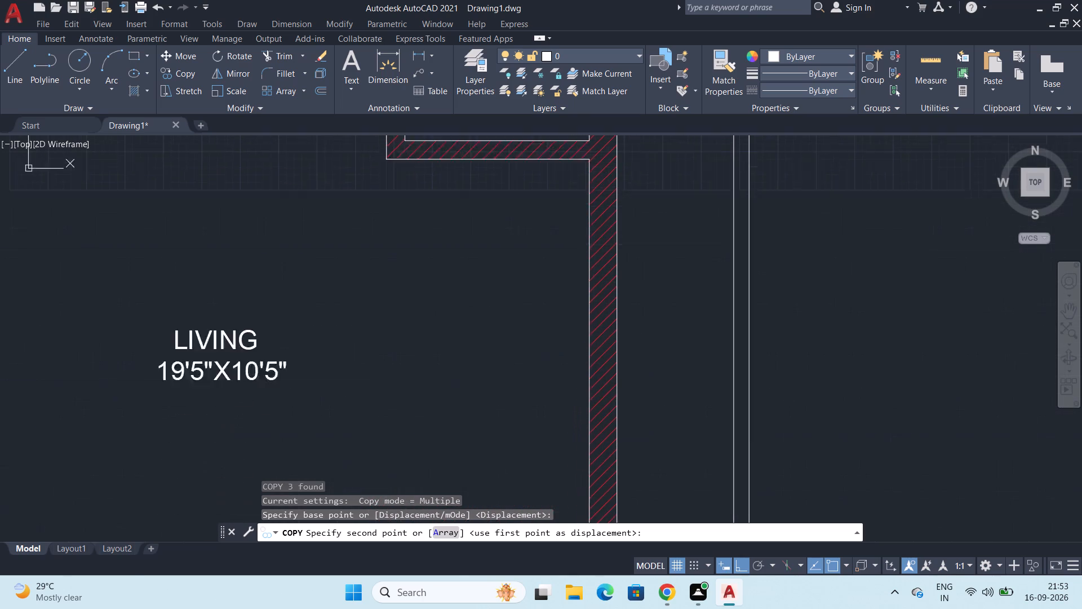
{"action": "middle_click_drag", "start_coordinate": [602, 70], "coordinate": [606, 28]}
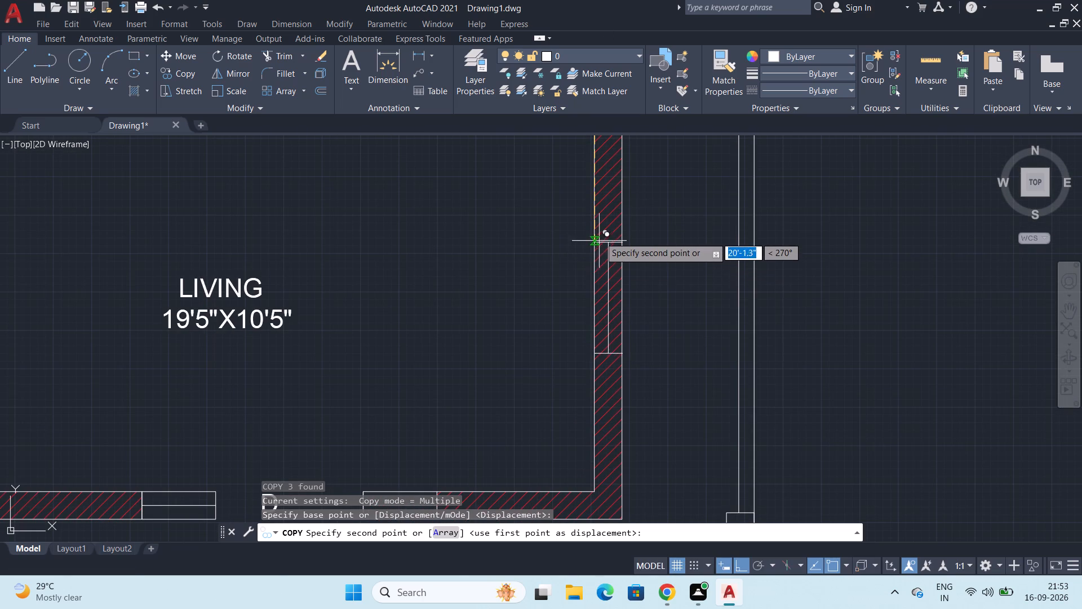
{"action": "scroll", "coordinate": [597, 233], "scroll_direction": "up", "scroll_amount": 3}
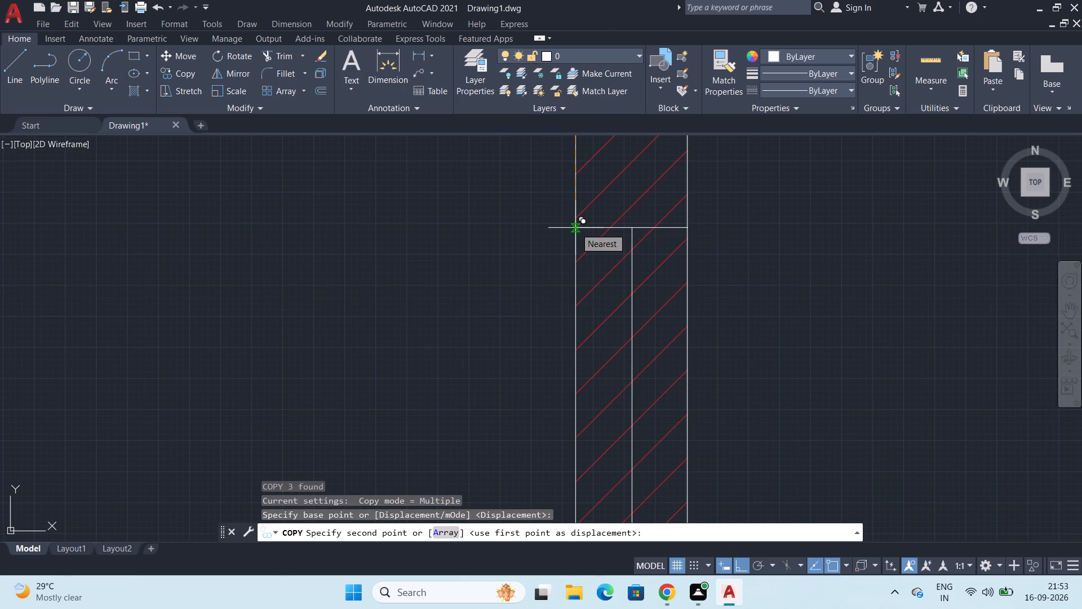
{"action": "left_click", "coordinate": [575, 228]}
{"action": "scroll", "coordinate": [642, 316], "scroll_direction": "down", "scroll_amount": 1}
{"action": "middle_click_drag", "start_coordinate": [642, 316], "coordinate": [638, 250]}
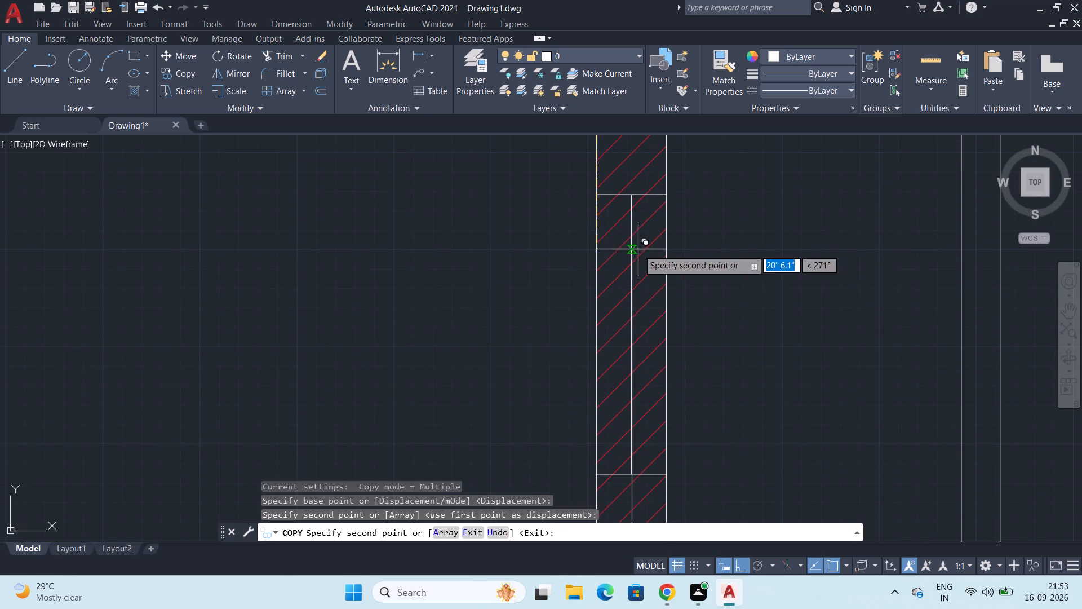
{"action": "key", "text": "space"}
{"action": "scroll", "coordinate": [660, 296], "scroll_direction": "down", "scroll_amount": 1}
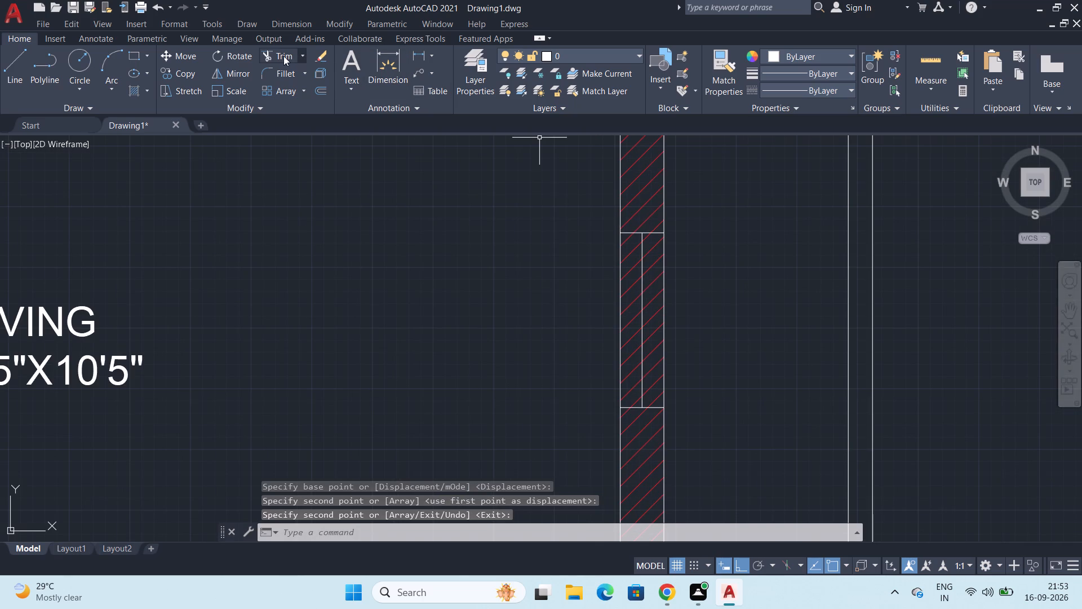
Trim away the red wall hatch on both sides of the centre line inside the Living room's copied side window.
{"action": "left_click", "coordinate": [283, 56]}
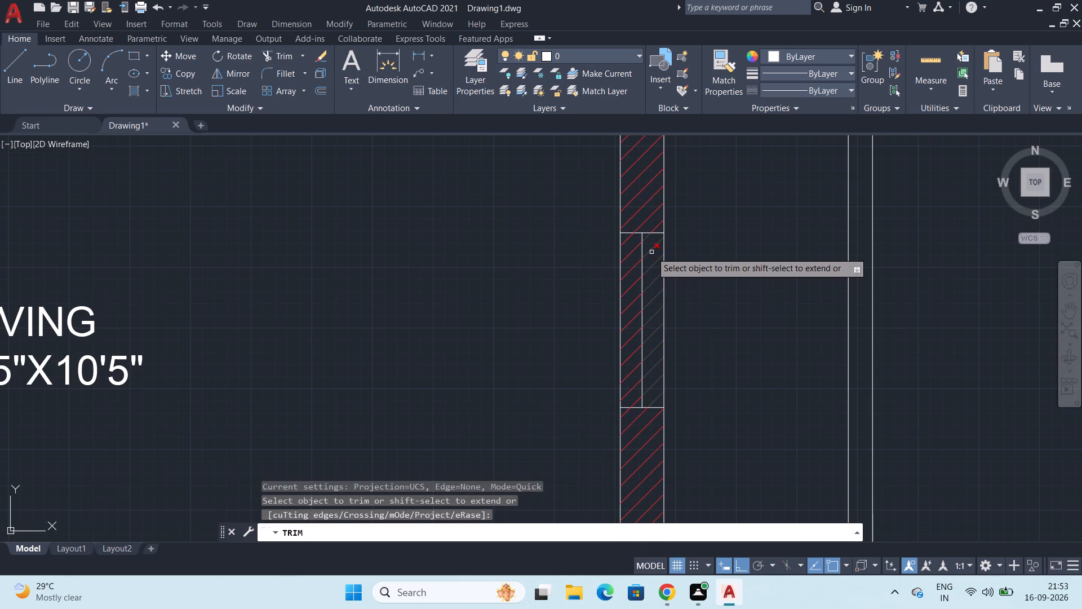
{"action": "left_click", "coordinate": [651, 252]}
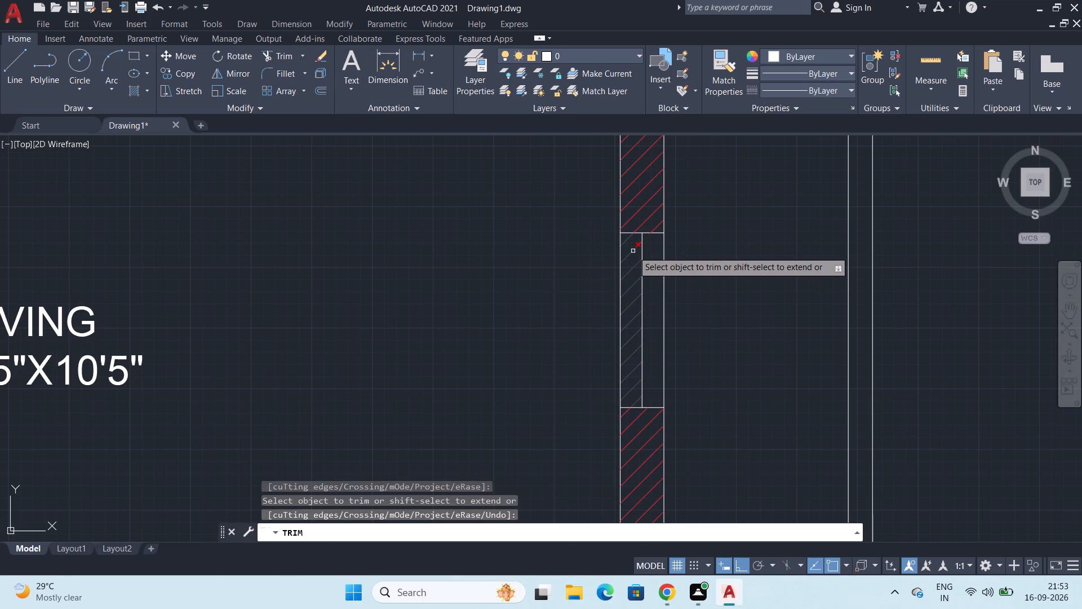
{"action": "left_click", "coordinate": [633, 251]}
{"action": "key", "text": "space"}
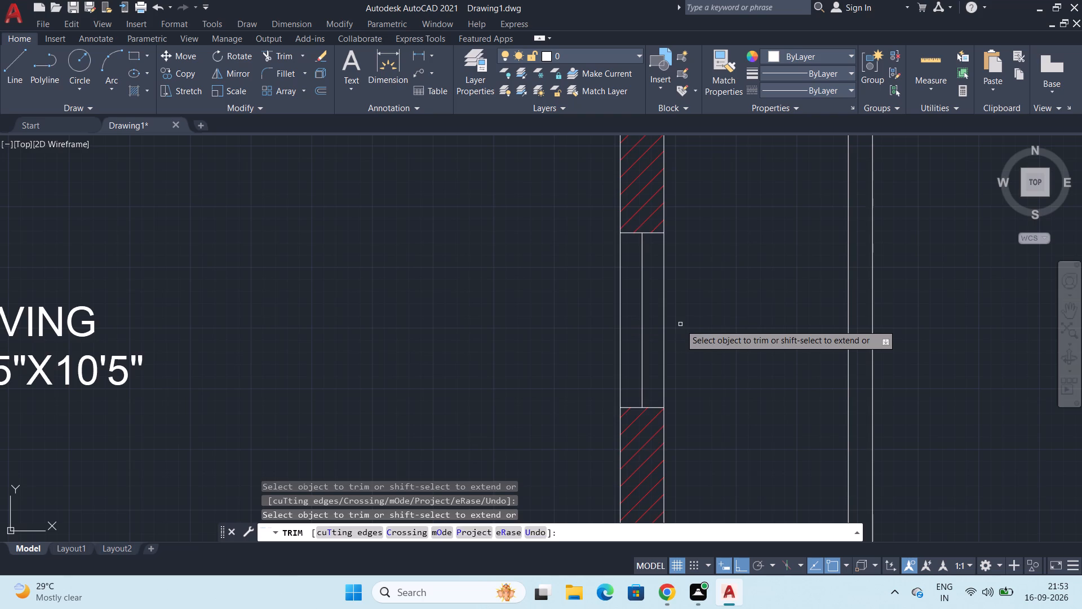
Copy the W label from the window beside main door D to just outside the Living room's new side window, with ortho off.
{"action": "scroll", "coordinate": [680, 324], "scroll_direction": "down", "scroll_amount": 3}
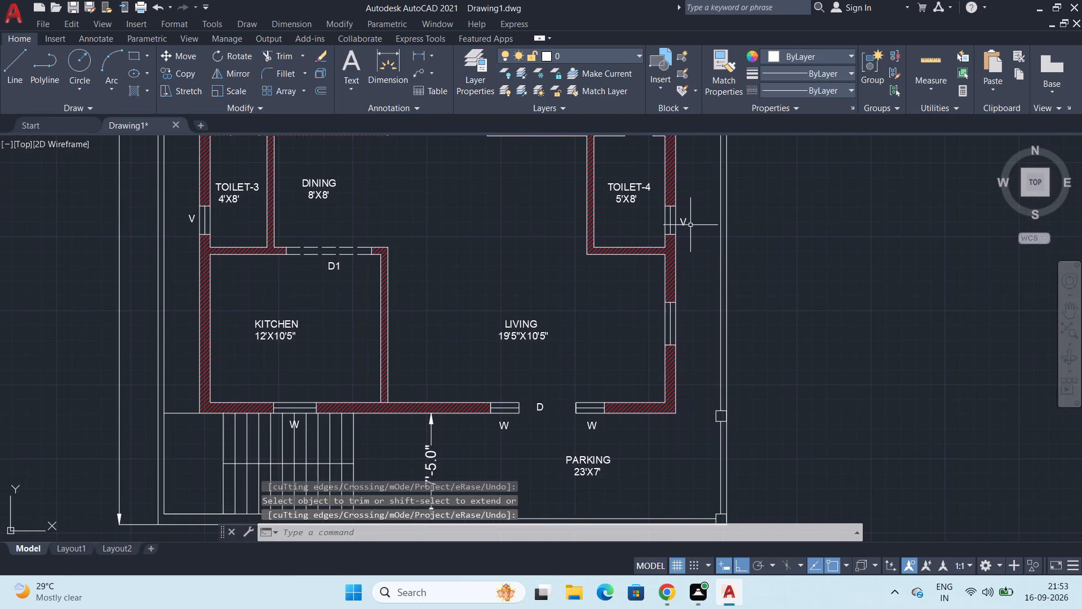
{"action": "left_click", "coordinate": [506, 427]}
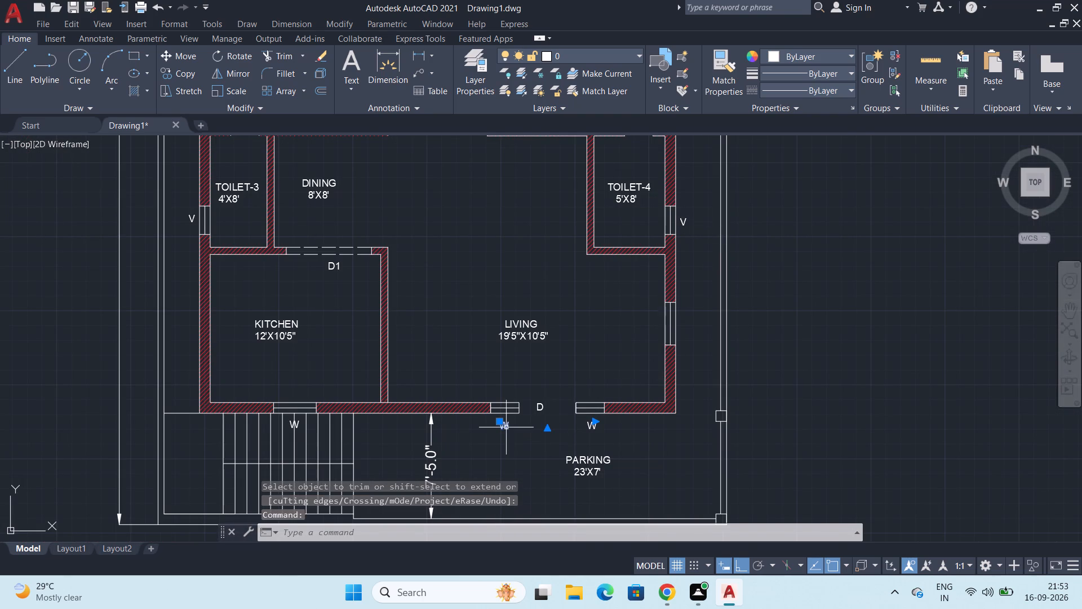
{"action": "key", "text": "c"}
{"action": "key", "text": "o"}
{"action": "key", "text": "Return"}
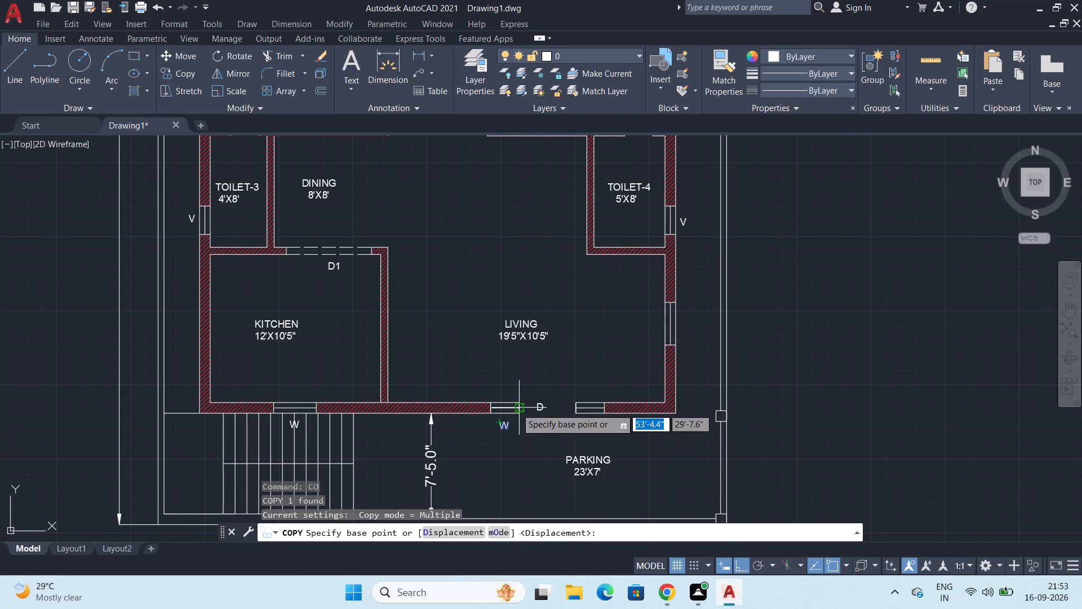
{"action": "left_click", "coordinate": [495, 421]}
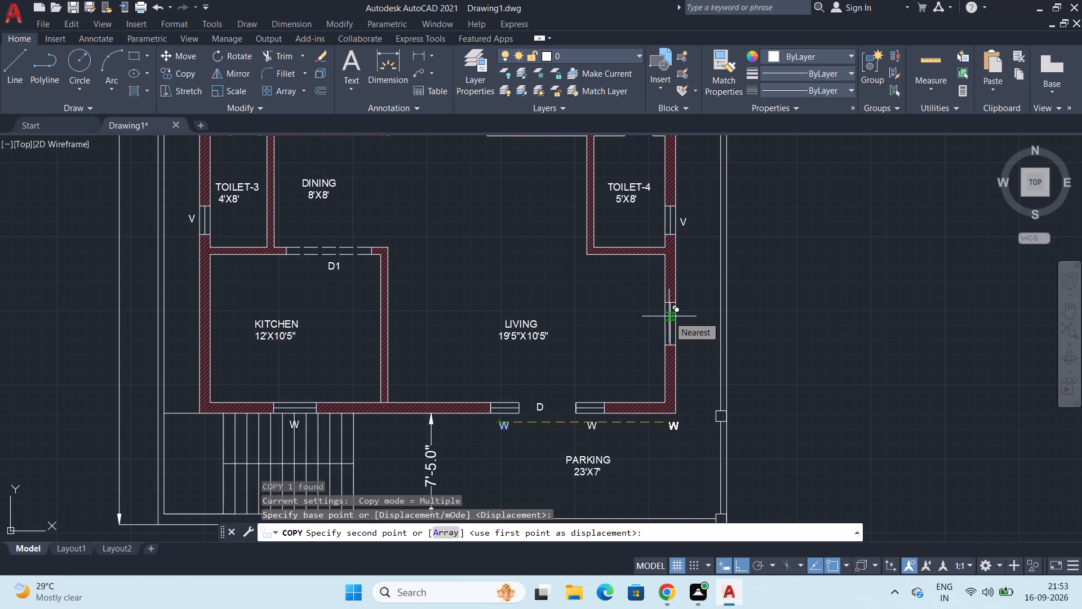
{"action": "key", "text": "F8"}
{"action": "scroll", "coordinate": [668, 326], "scroll_direction": "up", "scroll_amount": 1}
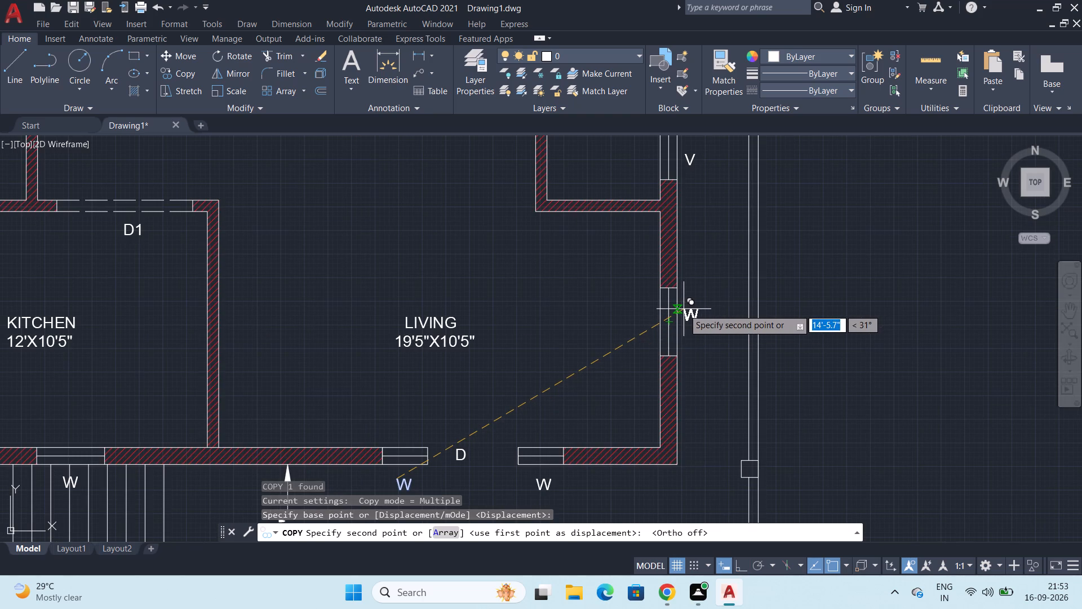
{"action": "left_click", "coordinate": [684, 311]}
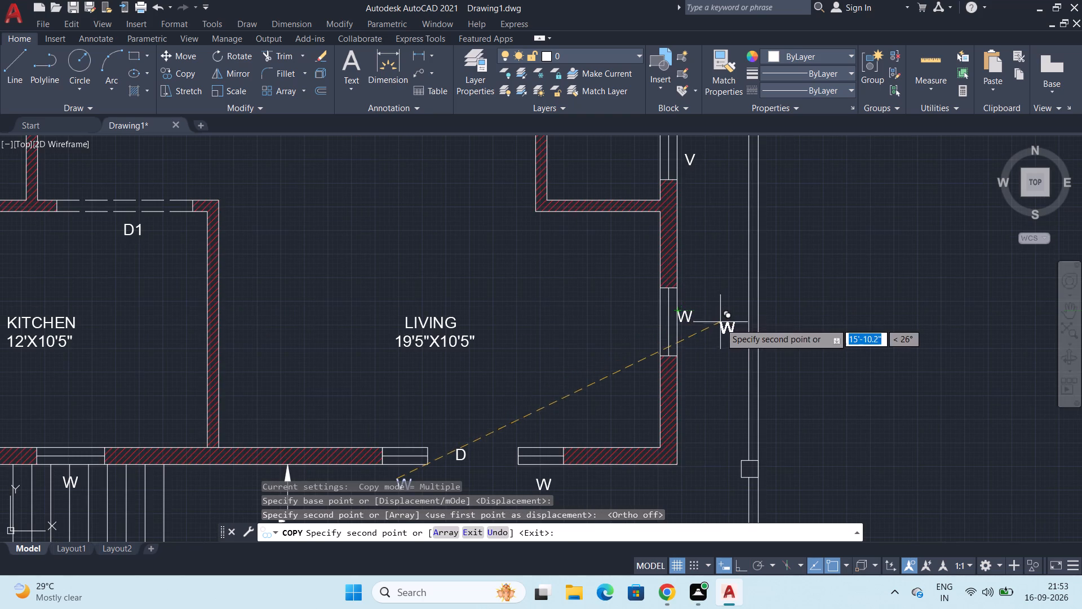
{"action": "key", "text": "ctrl+z"}
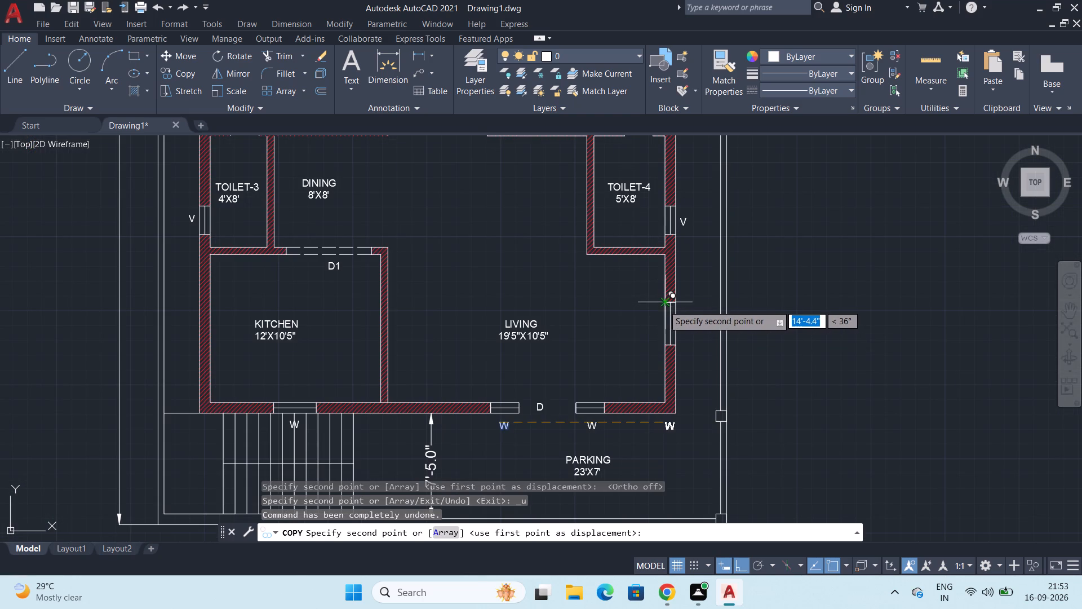
{"action": "key", "text": "F8"}
{"action": "scroll", "coordinate": [675, 314], "scroll_direction": "up", "scroll_amount": 4}
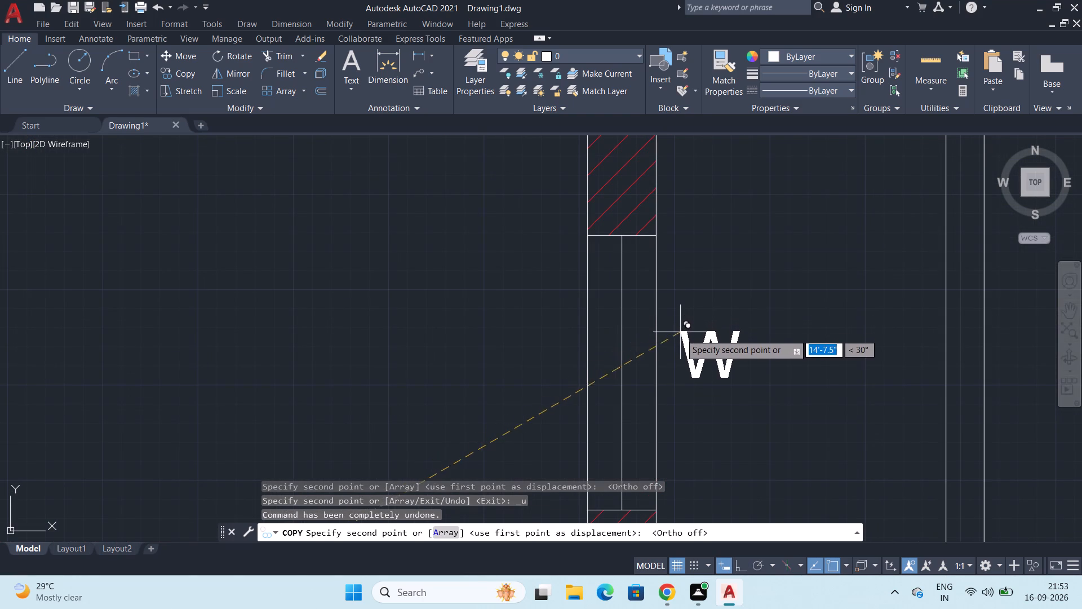
{"action": "left_click", "coordinate": [685, 345]}
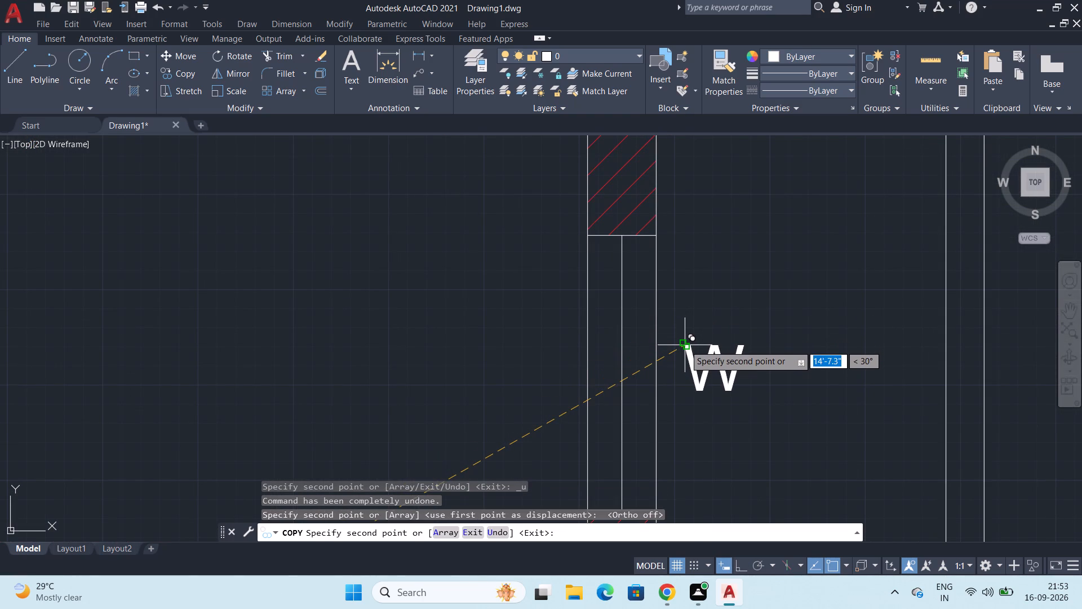
{"action": "key", "text": "Escape"}
Check the Living room's new side window and its W label against the surrounding plan and front corner.
{"action": "scroll", "coordinate": [681, 359], "scroll_direction": "down", "scroll_amount": 4}
{"action": "scroll", "coordinate": [711, 358], "scroll_direction": "up", "scroll_amount": 2}
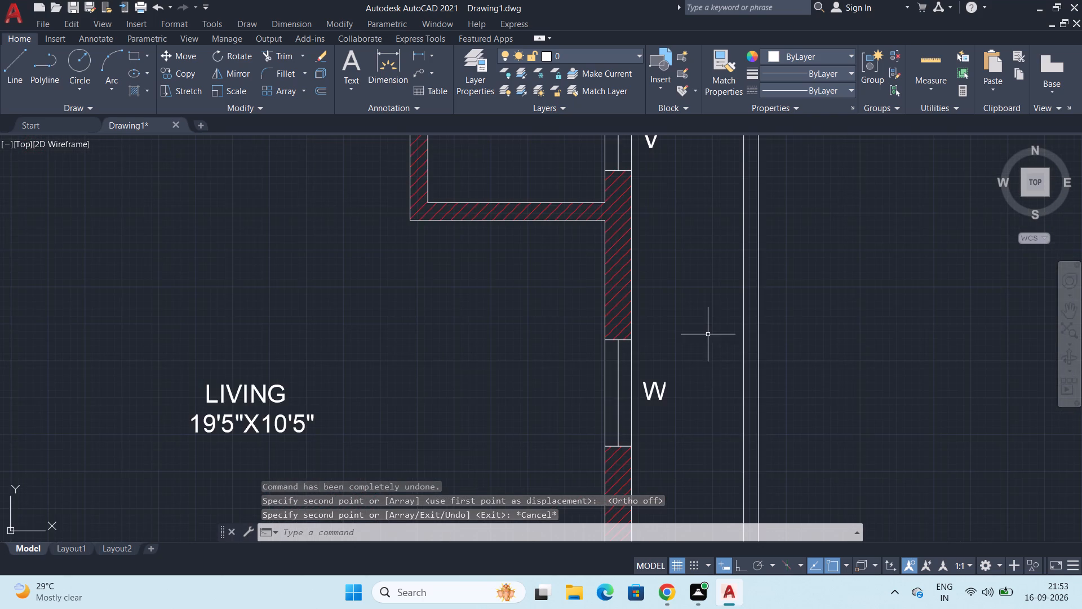
{"action": "scroll", "coordinate": [708, 334], "scroll_direction": "down", "scroll_amount": 1}
{"action": "scroll", "coordinate": [546, 285], "scroll_direction": "down", "scroll_amount": 1}
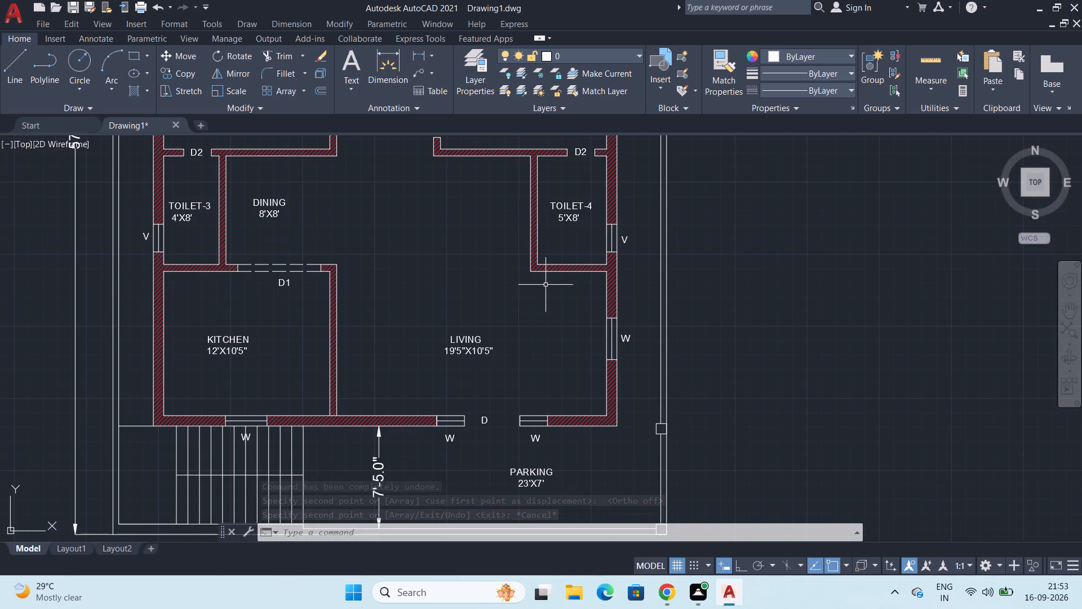
{"action": "middle_click_drag", "start_coordinate": [546, 285], "coordinate": [484, 268]}
{"action": "scroll", "coordinate": [554, 404], "scroll_direction": "up", "scroll_amount": 2}
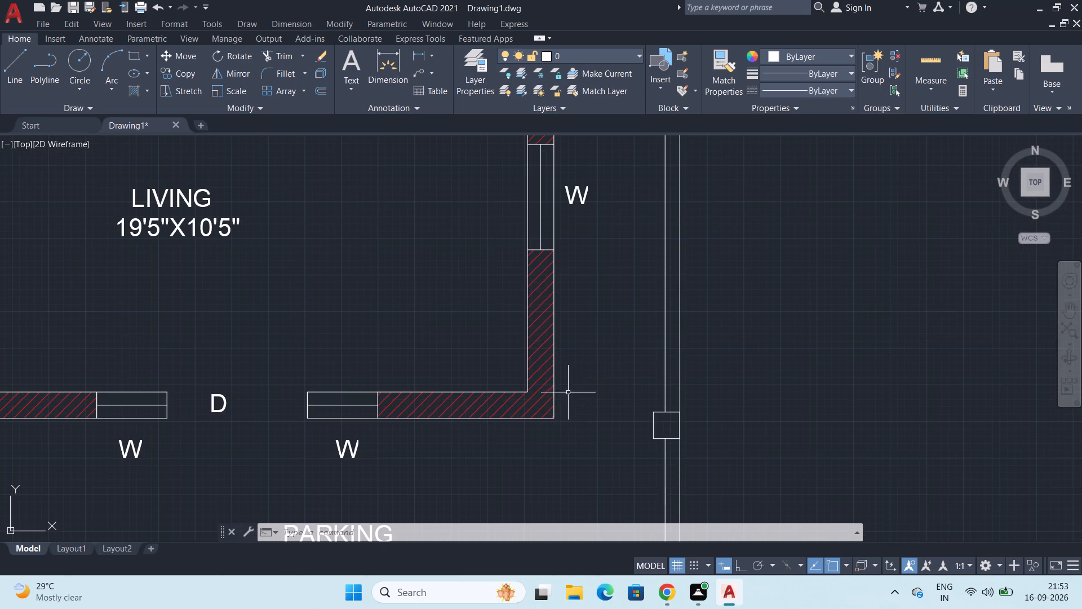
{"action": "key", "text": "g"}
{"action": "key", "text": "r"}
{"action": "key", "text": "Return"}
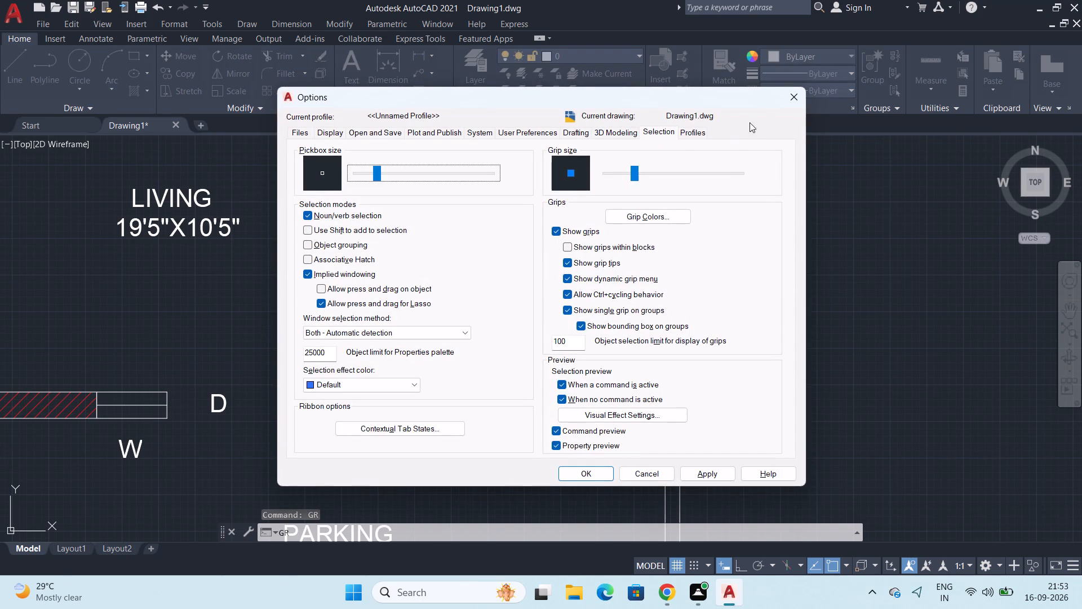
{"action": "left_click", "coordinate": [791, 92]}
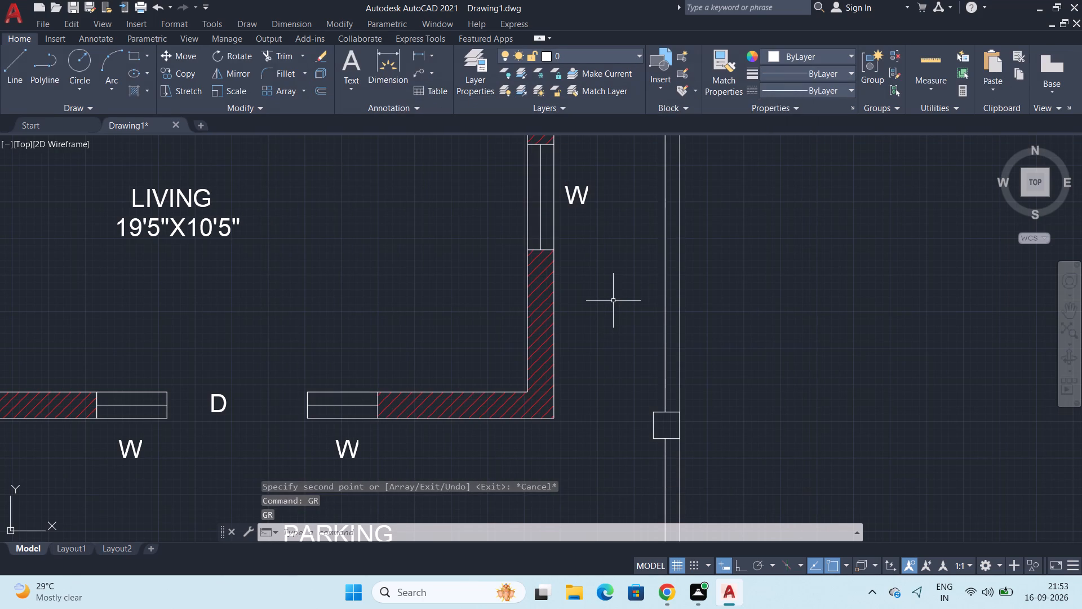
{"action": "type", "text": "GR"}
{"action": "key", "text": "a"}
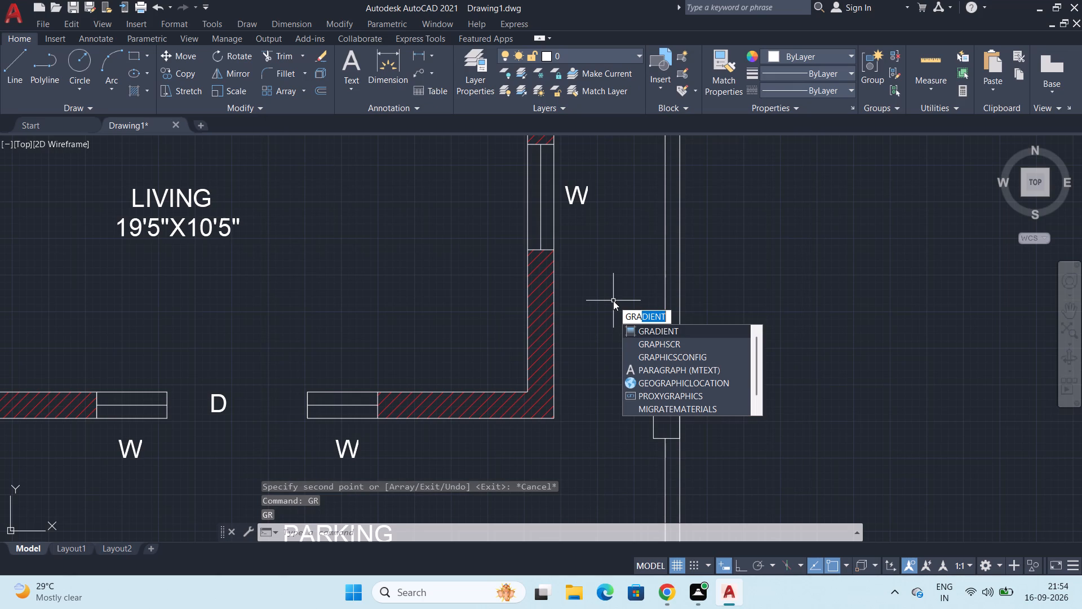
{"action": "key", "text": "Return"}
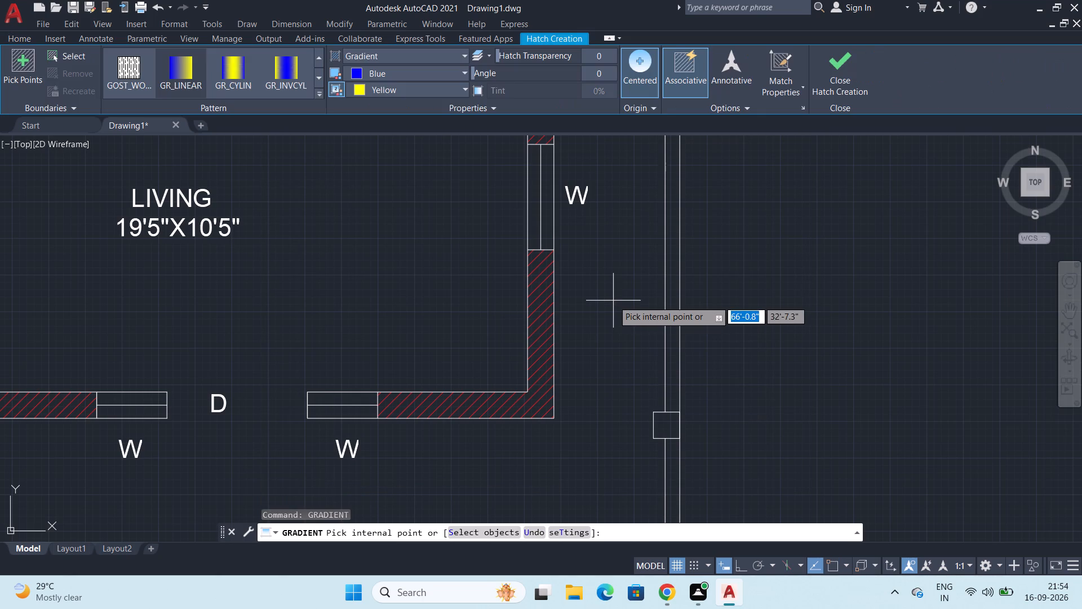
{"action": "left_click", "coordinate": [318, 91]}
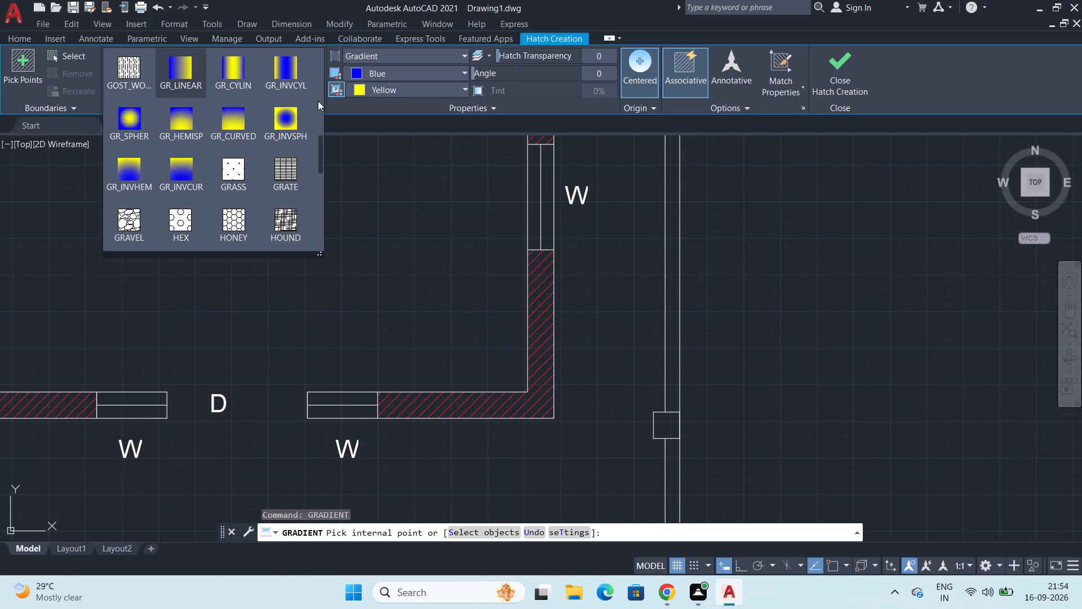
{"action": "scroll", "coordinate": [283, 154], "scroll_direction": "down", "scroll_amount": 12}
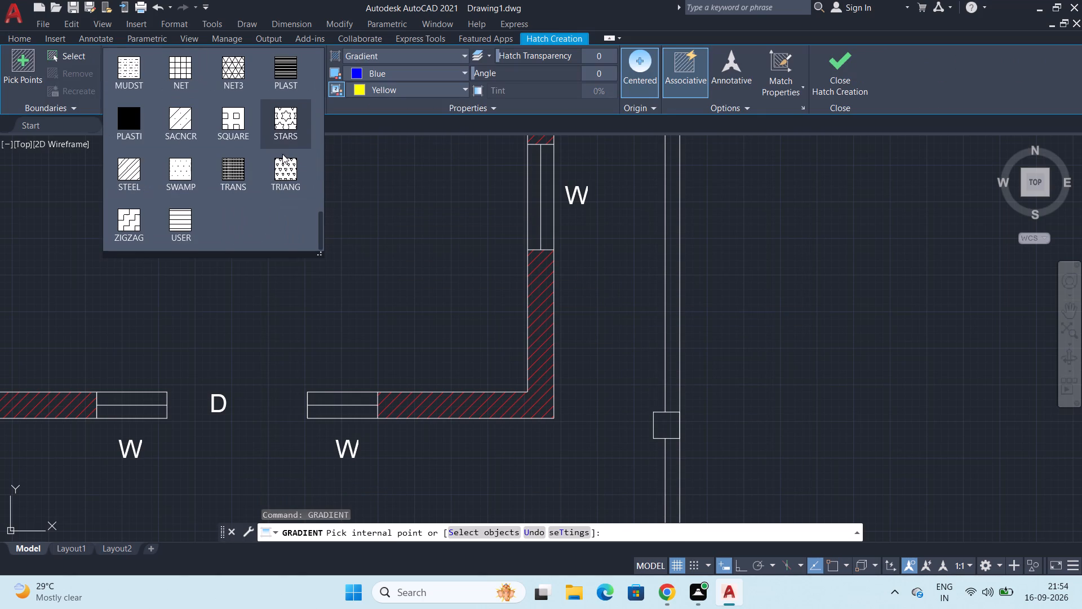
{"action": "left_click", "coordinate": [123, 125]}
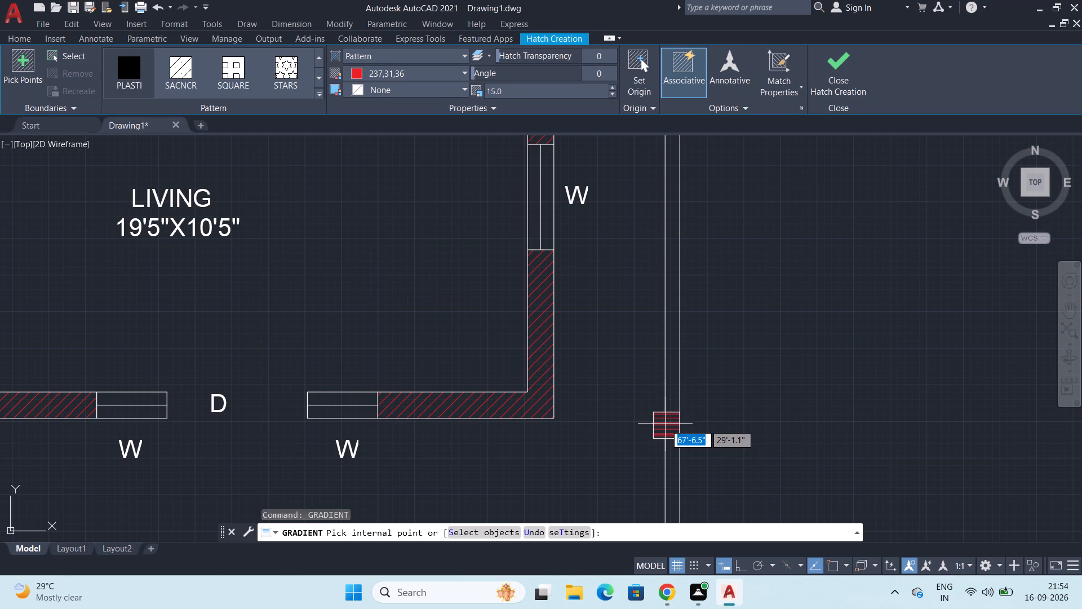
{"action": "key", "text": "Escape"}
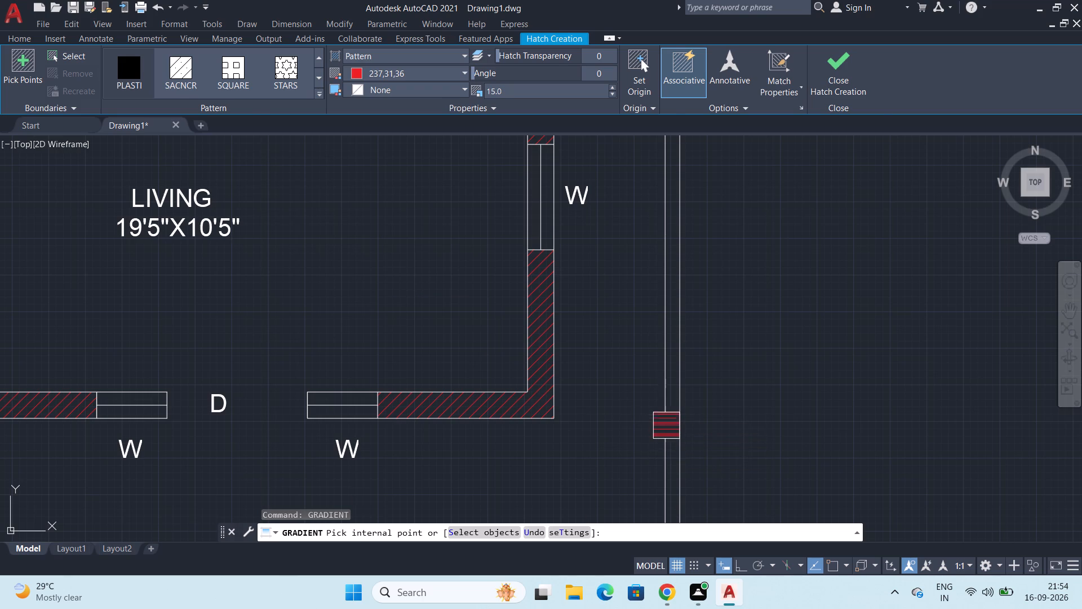
Hatch the two boundary-wall columns beside Parking, including the front corner one, with a SOLID fill in black (0,0,0).
{"action": "key", "text": "h"}
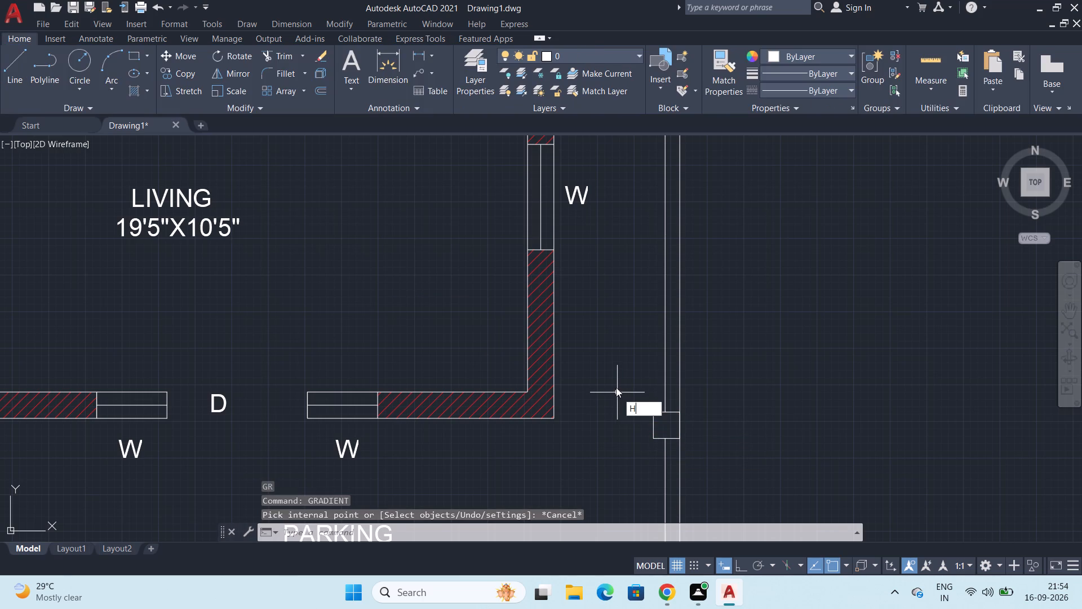
{"action": "key", "text": "Return"}
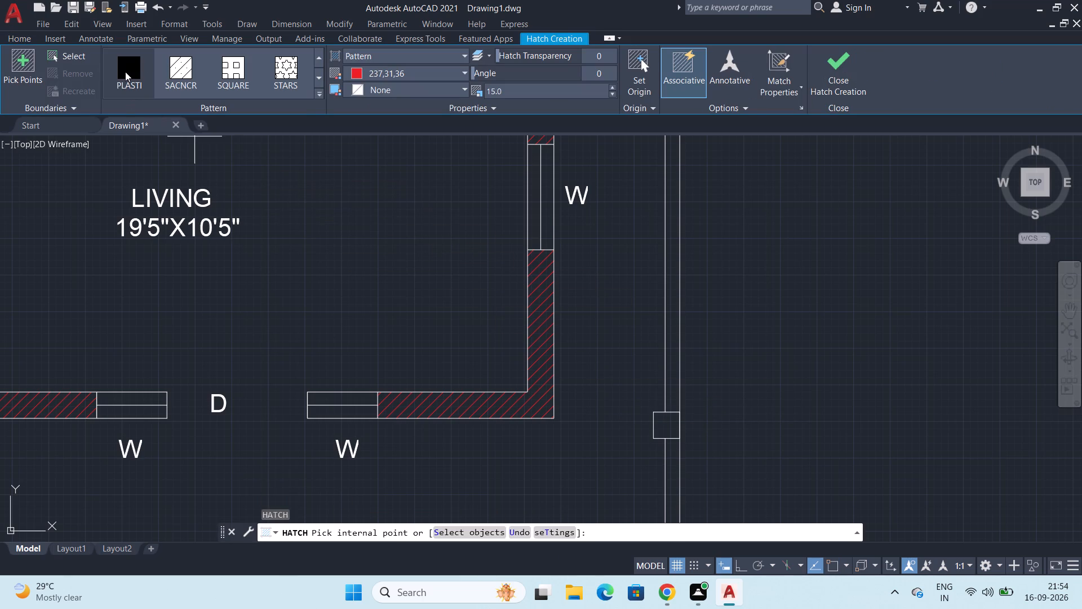
{"action": "left_click", "coordinate": [316, 92]}
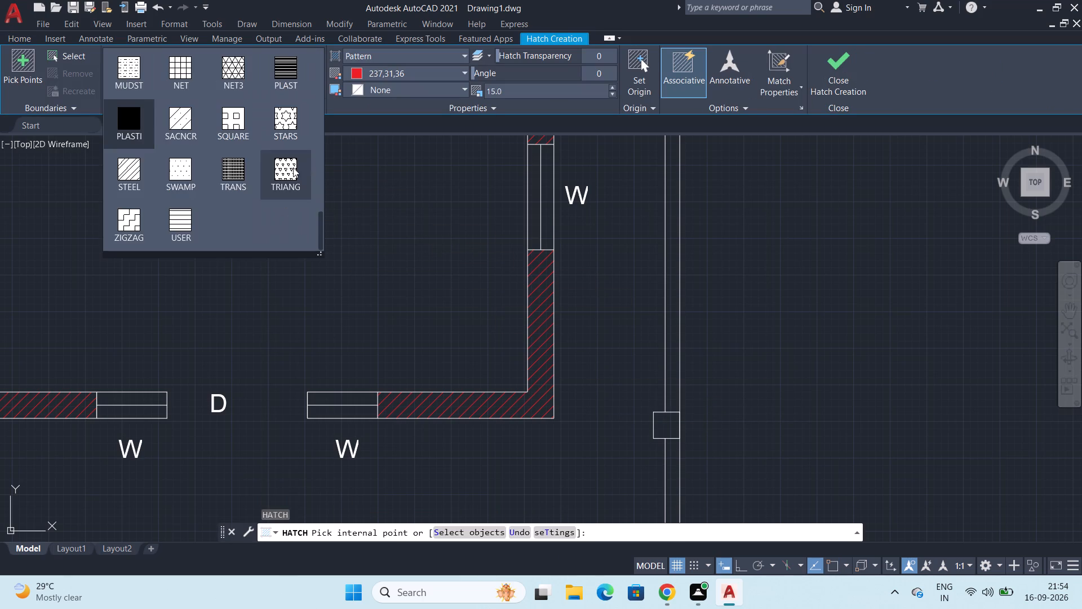
{"action": "scroll", "coordinate": [208, 159], "scroll_direction": "up", "scroll_amount": 17}
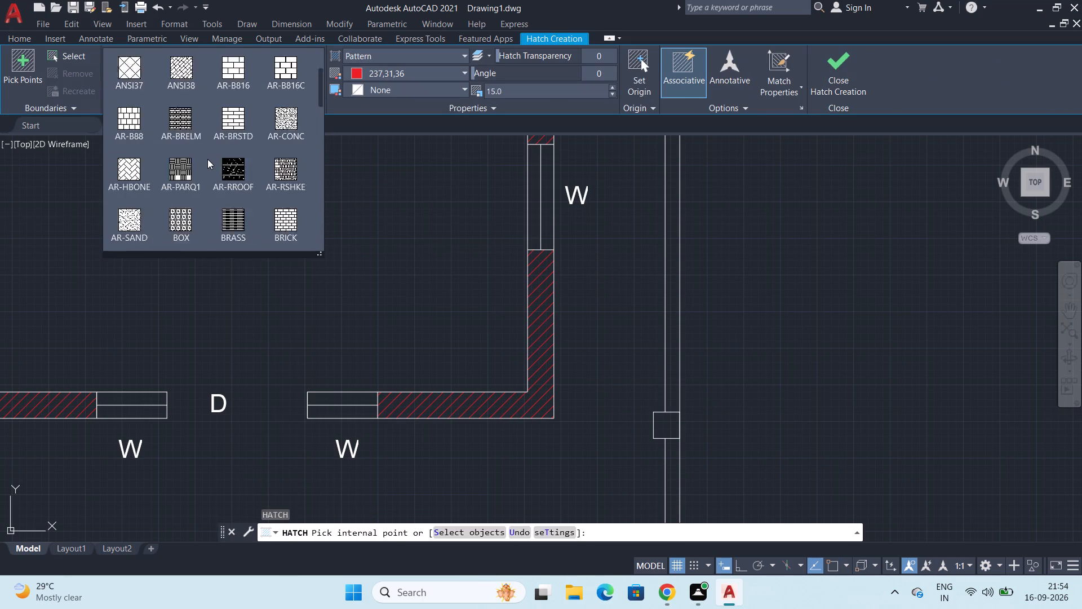
{"action": "scroll", "coordinate": [207, 159], "scroll_direction": "up", "scroll_amount": 4}
{"action": "left_click", "coordinate": [120, 68]}
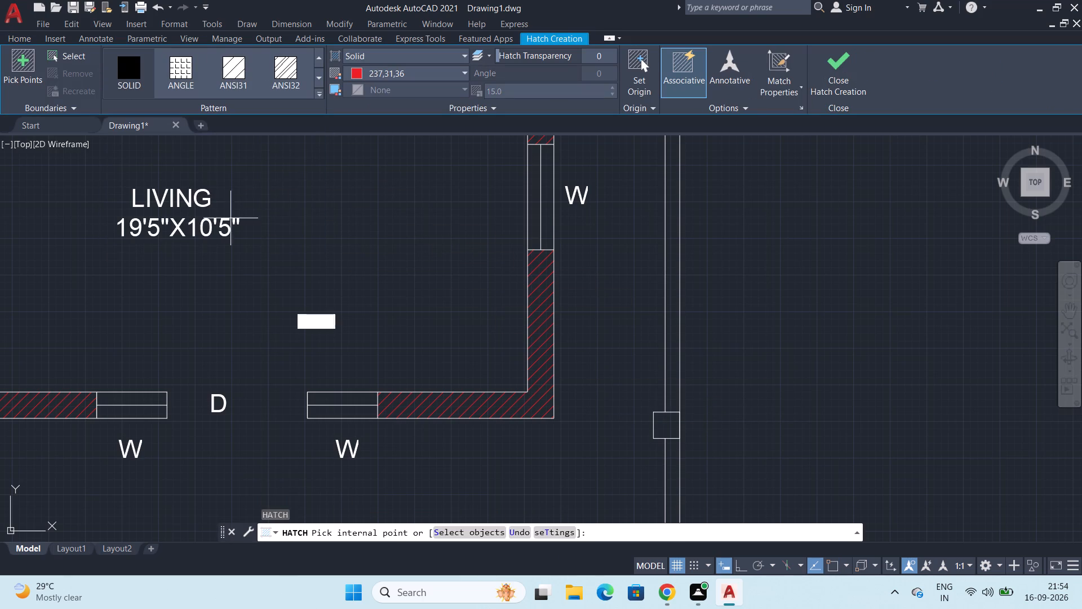
{"action": "left_click", "coordinate": [665, 427]}
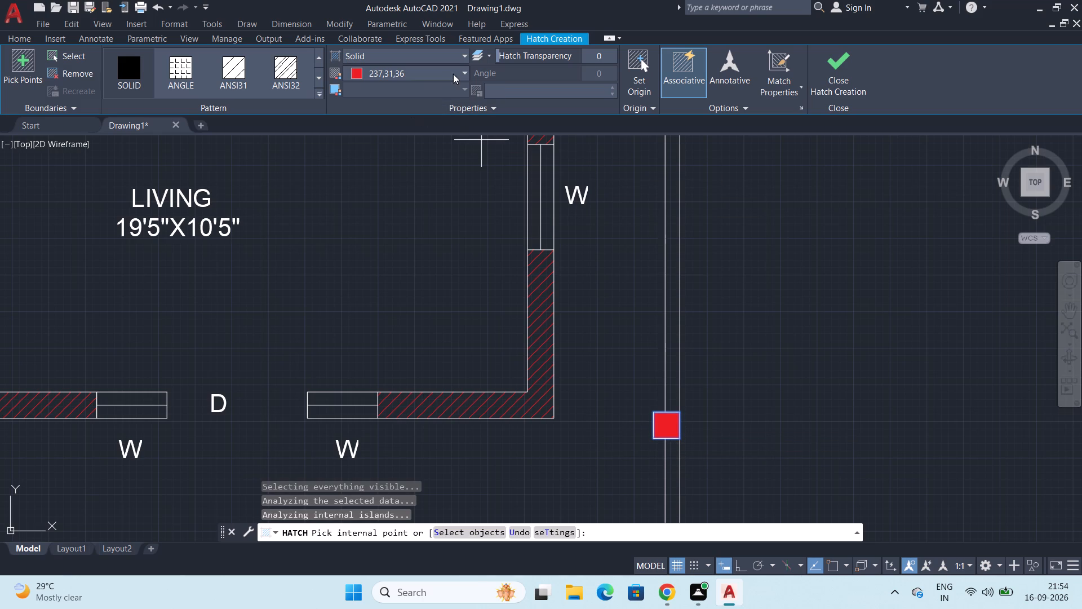
{"action": "left_click", "coordinate": [466, 71]}
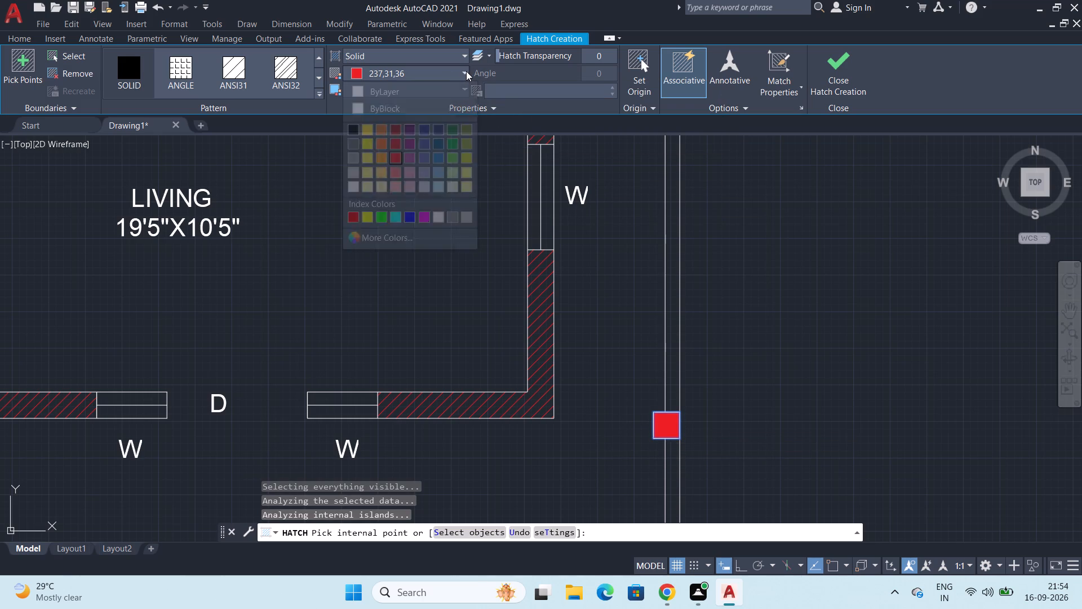
{"action": "left_click", "coordinate": [352, 127]}
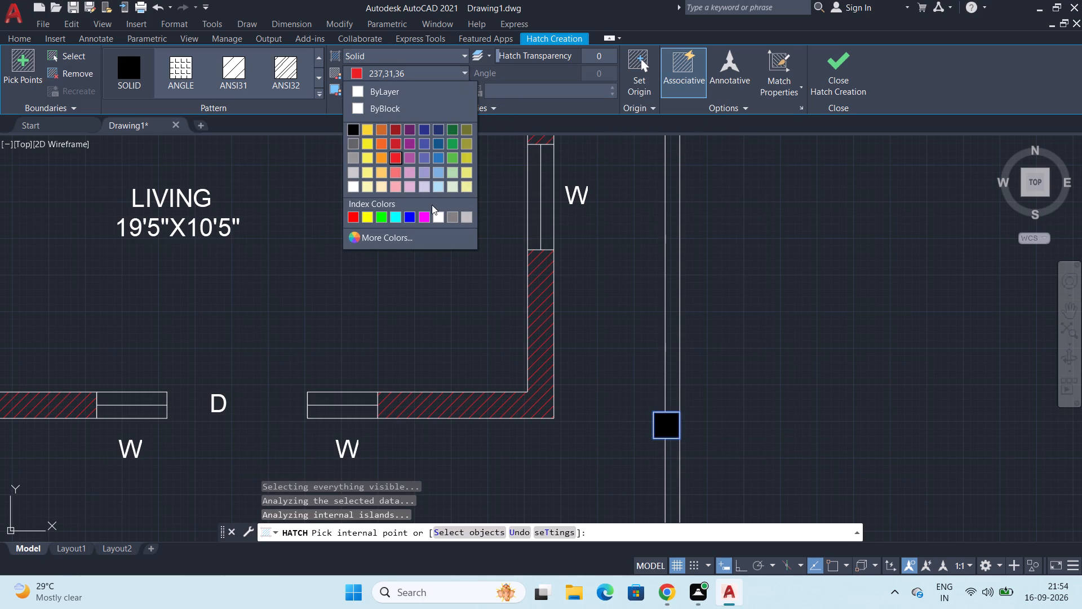
{"action": "scroll", "coordinate": [586, 469], "scroll_direction": "down", "scroll_amount": 1}
{"action": "middle_click_drag", "start_coordinate": [587, 468], "coordinate": [595, 207]}
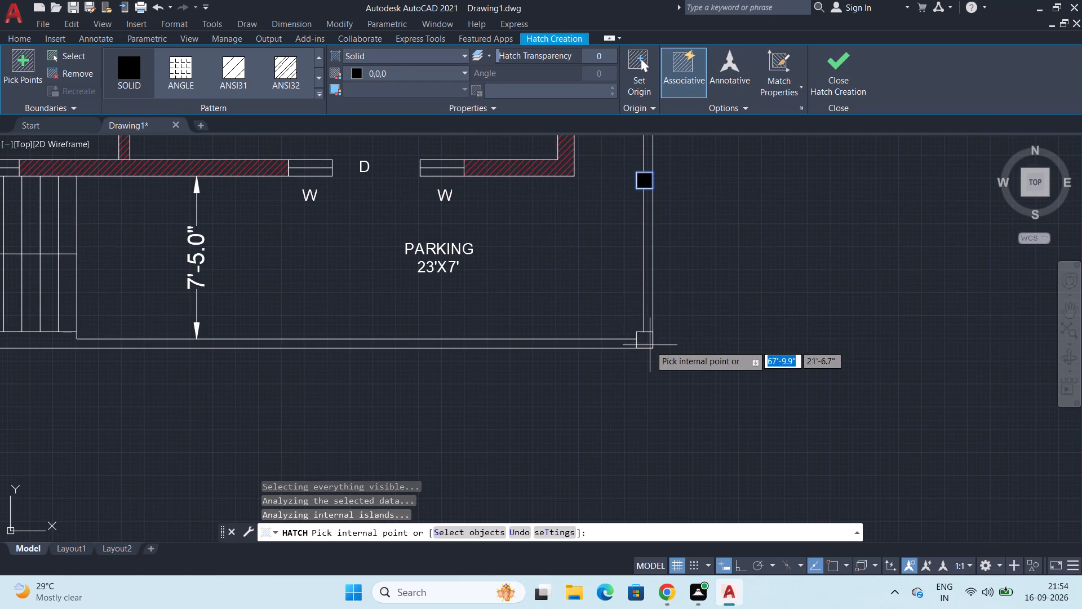
{"action": "left_click", "coordinate": [642, 339]}
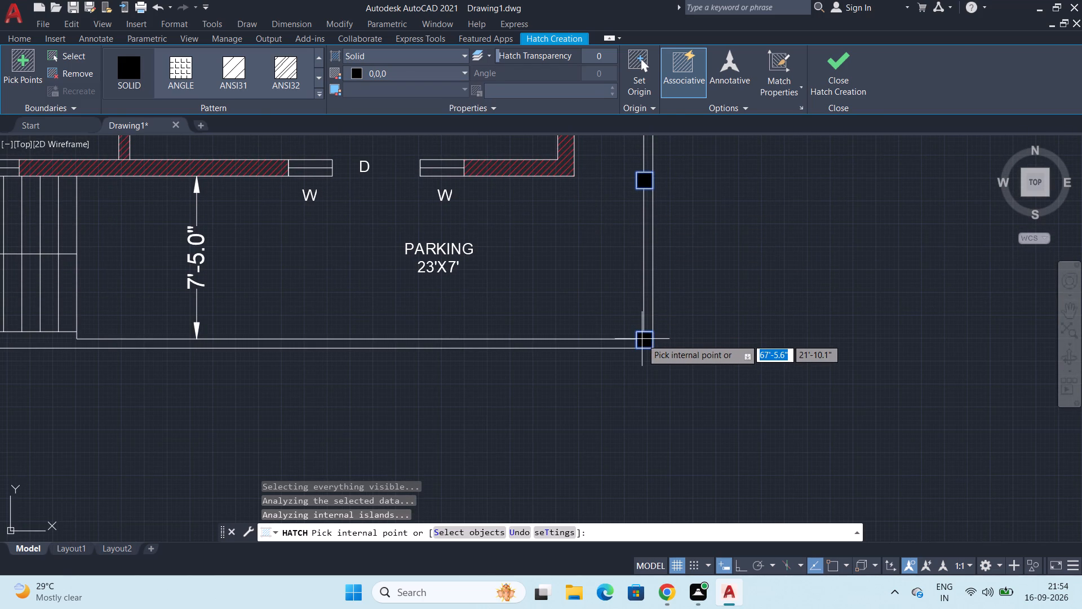
{"action": "key", "text": "Escape"}
Review the whole floor plan from the parking and front rooms up to the bedrooms and outer dimensions.
{"action": "scroll", "coordinate": [759, 372], "scroll_direction": "down", "scroll_amount": 2}
{"action": "middle_click_drag", "start_coordinate": [754, 346], "coordinate": [757, 442]}
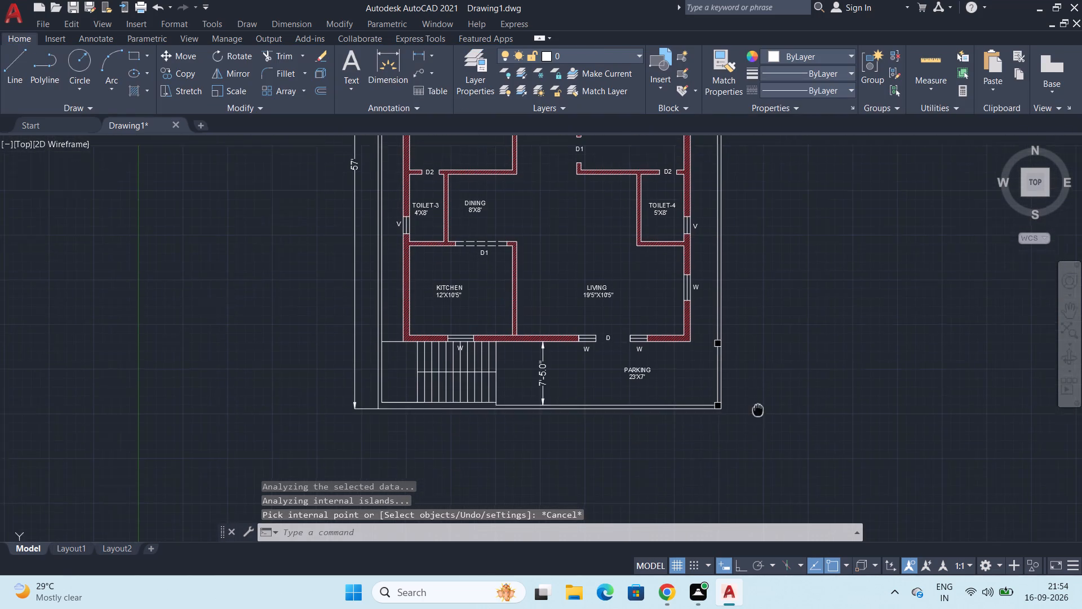
{"action": "middle_click_drag", "start_coordinate": [757, 442], "coordinate": [753, 473]}
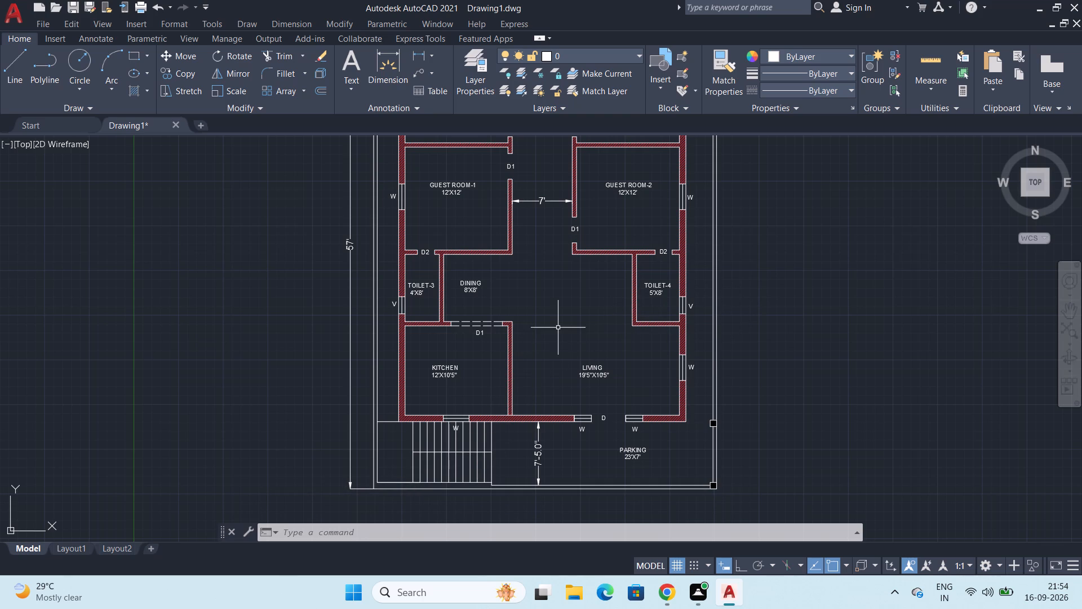
{"action": "middle_click_drag", "start_coordinate": [558, 328], "coordinate": [560, 455]}
{"action": "scroll", "coordinate": [562, 436], "scroll_direction": "down", "scroll_amount": 1}
{"action": "middle_click_drag", "start_coordinate": [564, 426], "coordinate": [549, 380]}
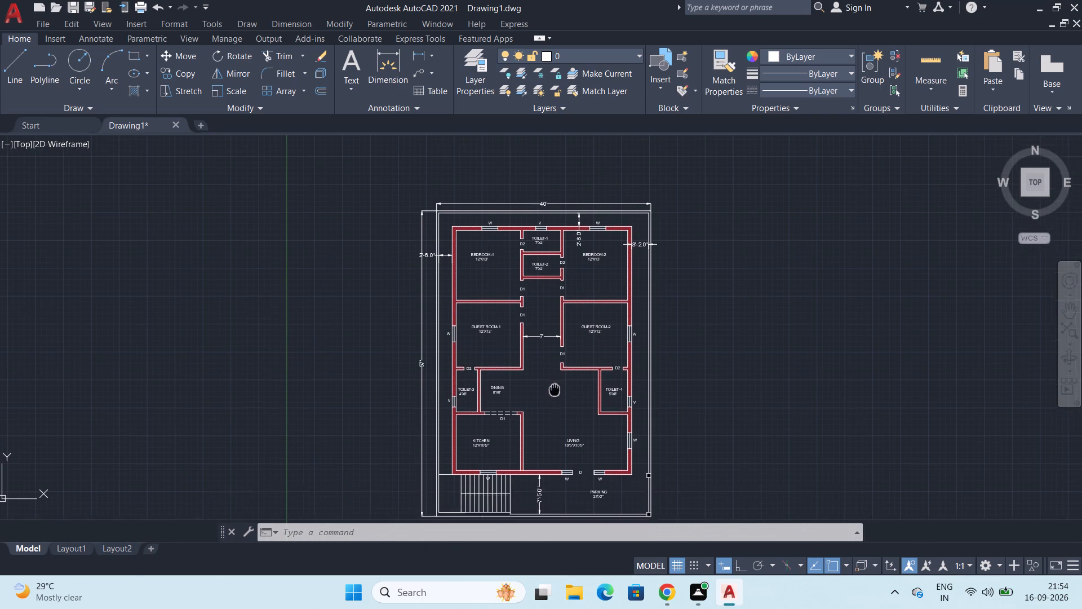
{"action": "middle_click_drag", "start_coordinate": [549, 380], "coordinate": [534, 350]}
{"action": "scroll", "coordinate": [651, 381], "scroll_direction": "up", "scroll_amount": 1}
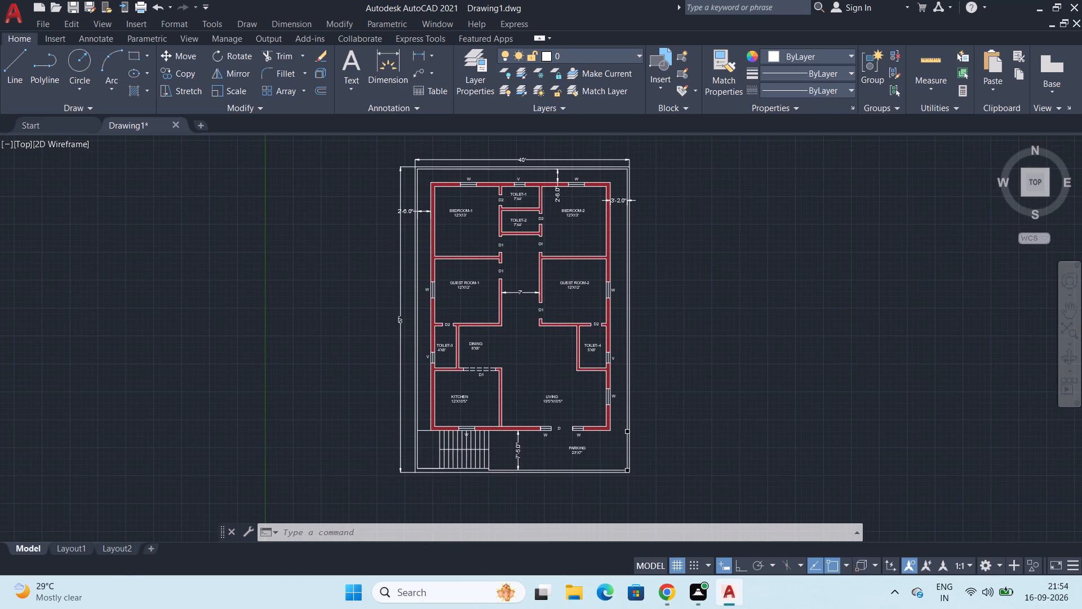
{"action": "scroll", "coordinate": [651, 381], "scroll_direction": "down", "scroll_amount": 1}
{"action": "middle_click_drag", "start_coordinate": [620, 387], "coordinate": [617, 406]}
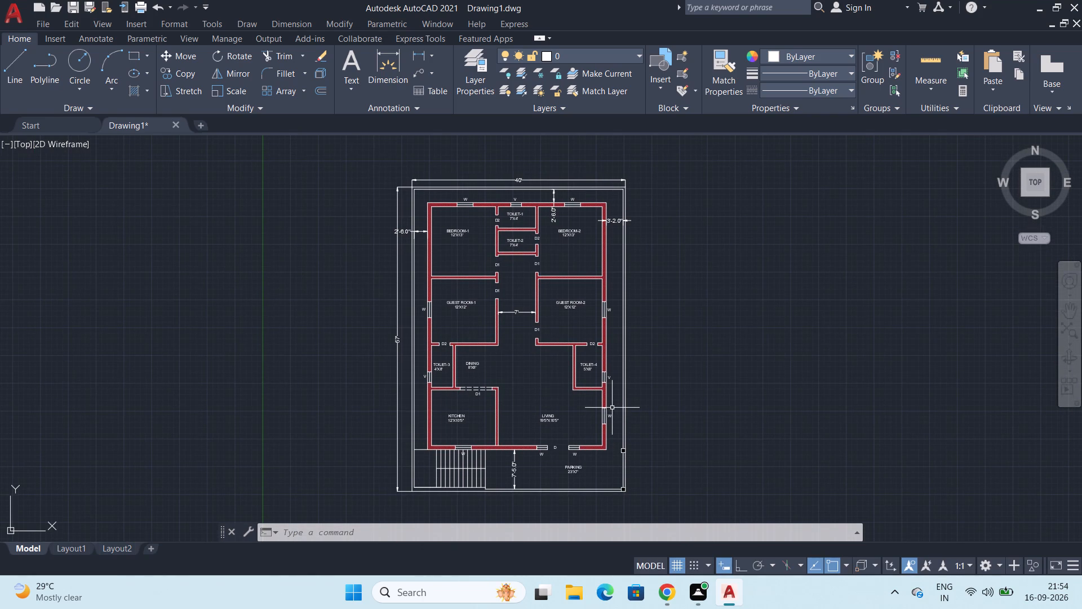
Save the drawing to the Desktop as CANTER CADD 1.4 in AutoCAD 2018 Drawing format.
{"action": "key", "text": "ctrl+s"}
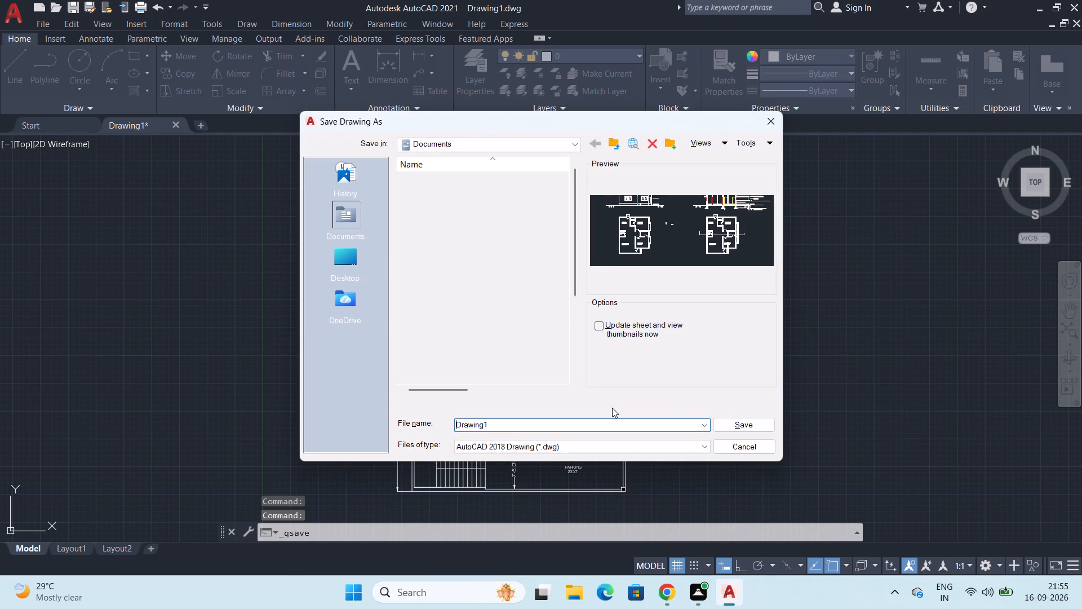
{"action": "left_click", "coordinate": [343, 258]}
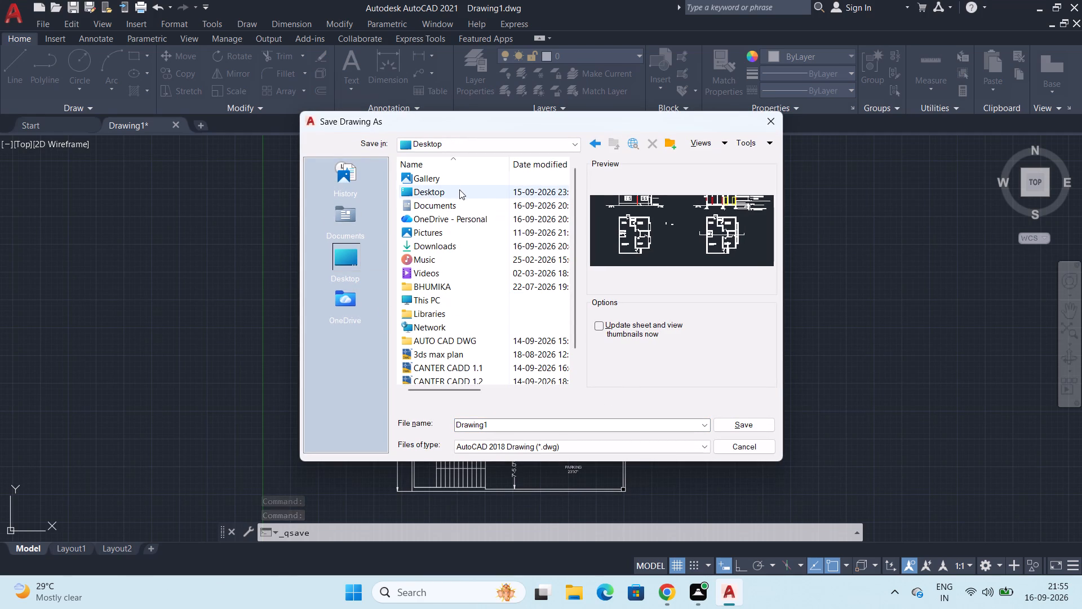
{"action": "left_click", "coordinate": [459, 189]}
{"action": "double_click", "coordinate": [511, 423]}
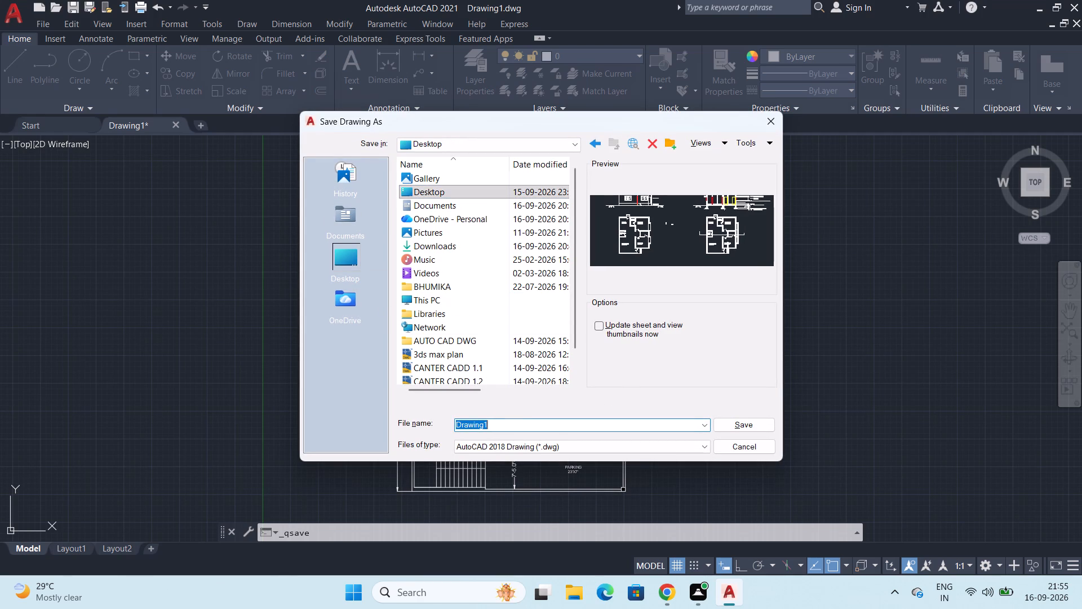
{"action": "type", "text": "CA"}
{"action": "key", "text": "n"}
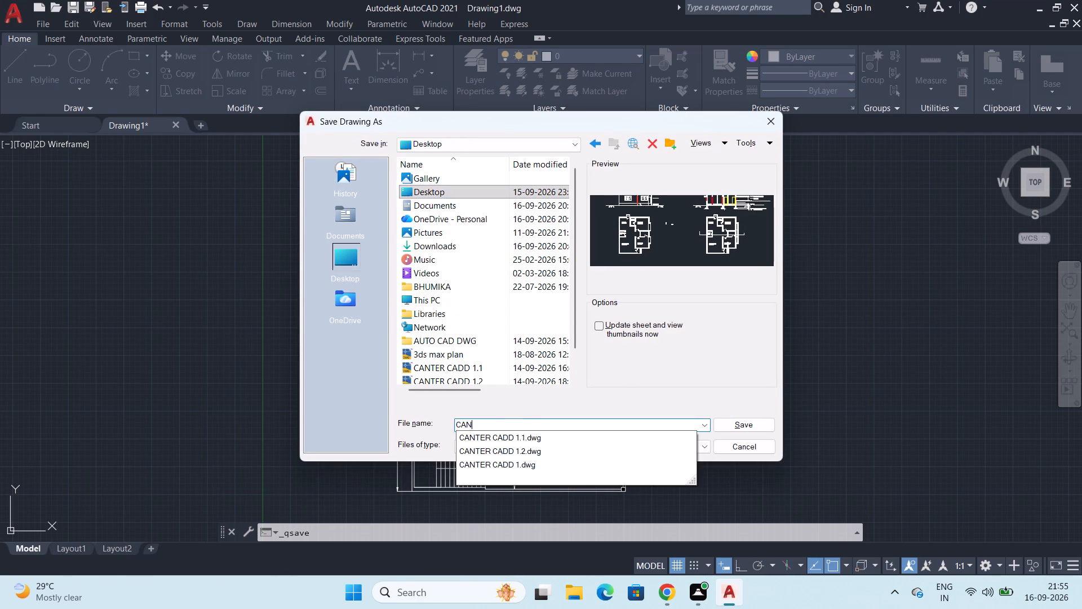
{"action": "key", "text": "Down"}
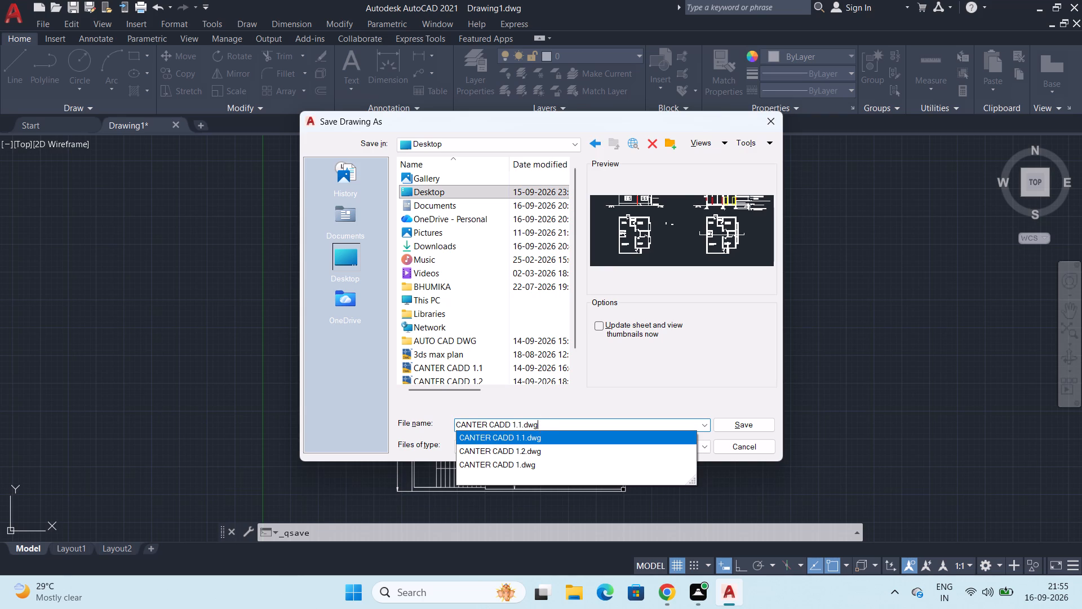
{"action": "left_click_drag", "start_coordinate": [546, 427], "coordinate": [519, 435]}
{"action": "key", "text": "4"}
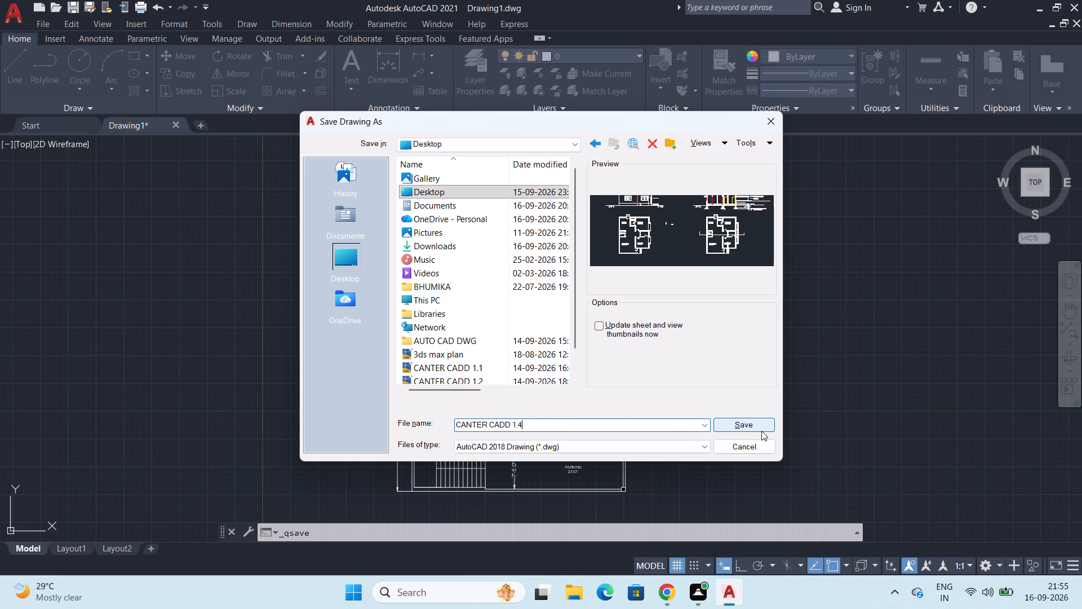
{"action": "left_click", "coordinate": [755, 423]}
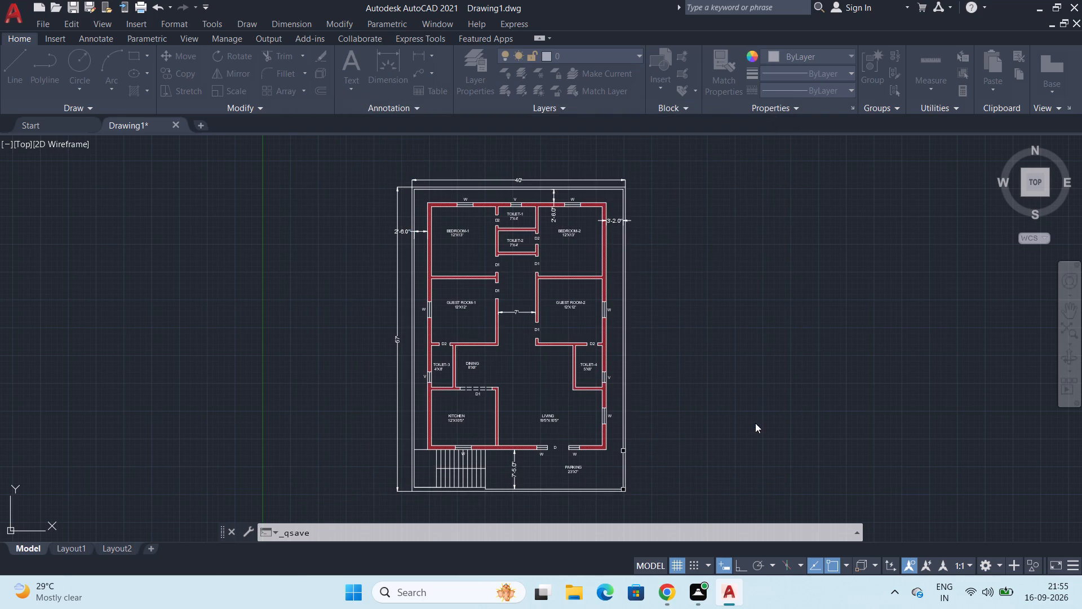
Check the inside dimensions of Bedroom-2 and the adjoining Toilet-2 with the Quick measure tool.
{"action": "scroll", "coordinate": [502, 364], "scroll_direction": "up", "scroll_amount": 2}
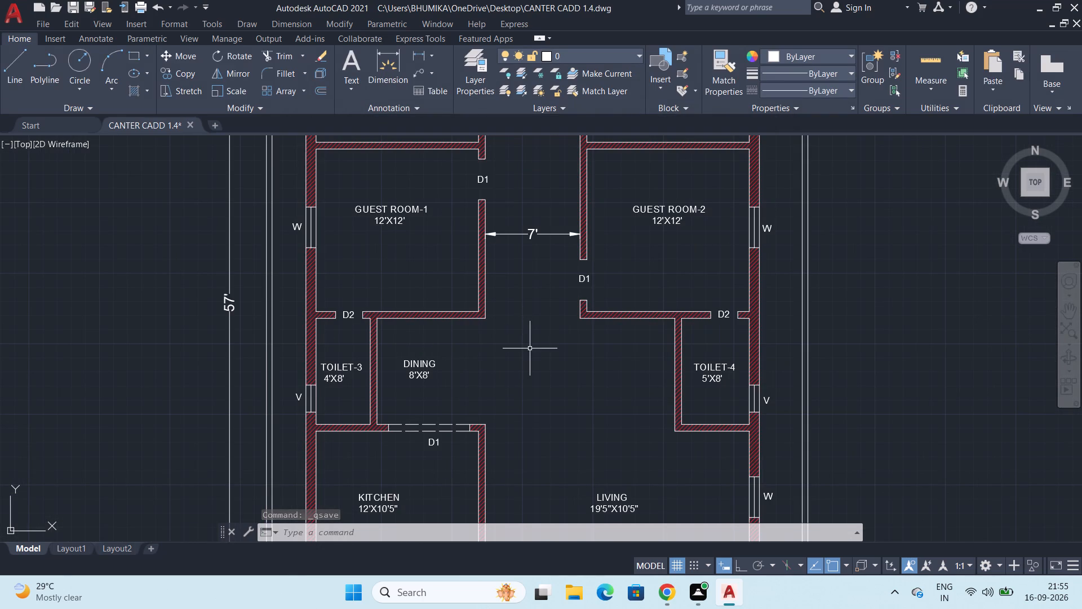
{"action": "scroll", "coordinate": [540, 340], "scroll_direction": "down", "scroll_amount": 1}
{"action": "middle_click_drag", "start_coordinate": [540, 340], "coordinate": [541, 469]}
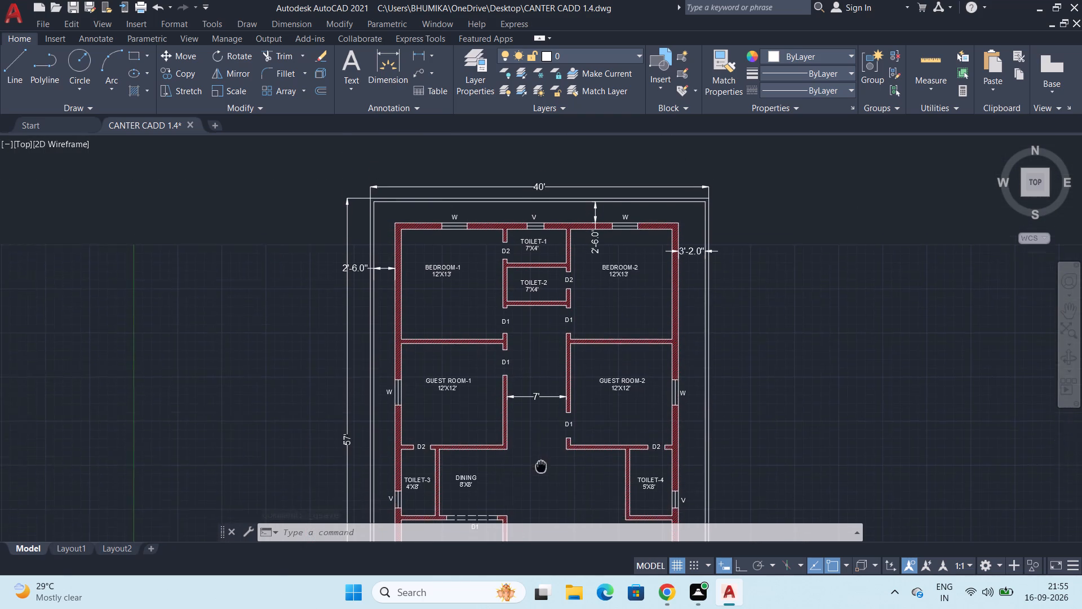
{"action": "middle_click_drag", "start_coordinate": [541, 469], "coordinate": [545, 422]}
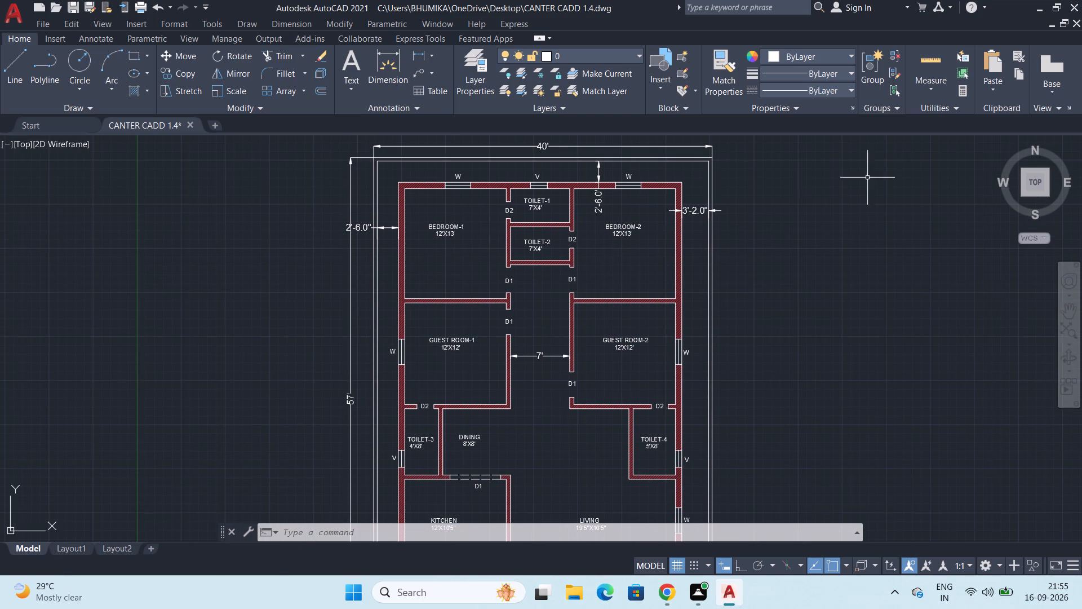
{"action": "left_click", "coordinate": [938, 54]}
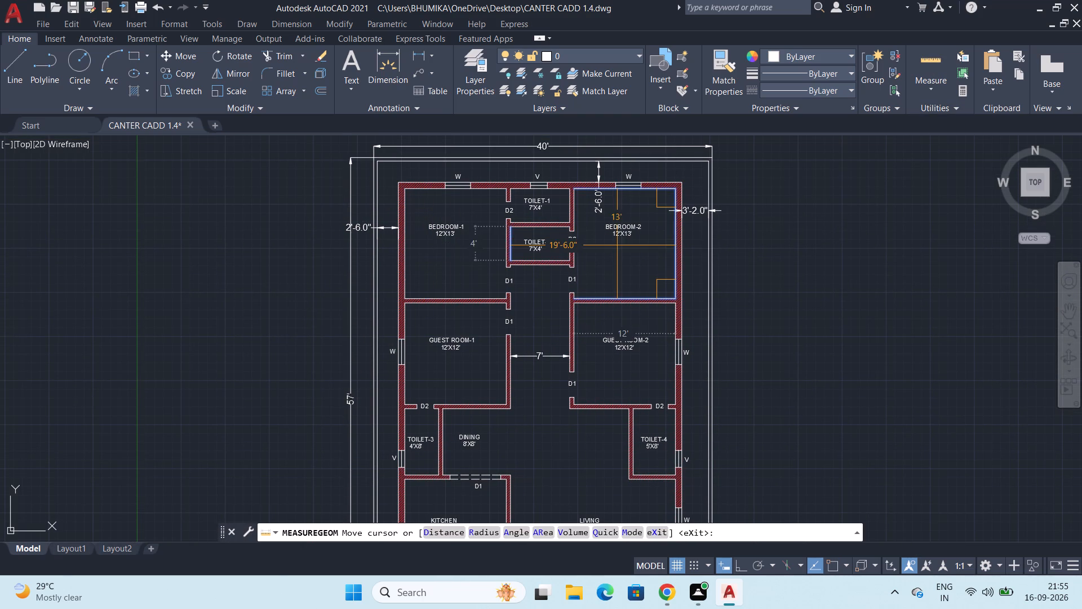
Check the inside dimensions of Toilet-3, Toilet-4 and the Living room with Quick measure, and end the measurement.
{"action": "middle_click_drag", "start_coordinate": [628, 256], "coordinate": [627, 138]}
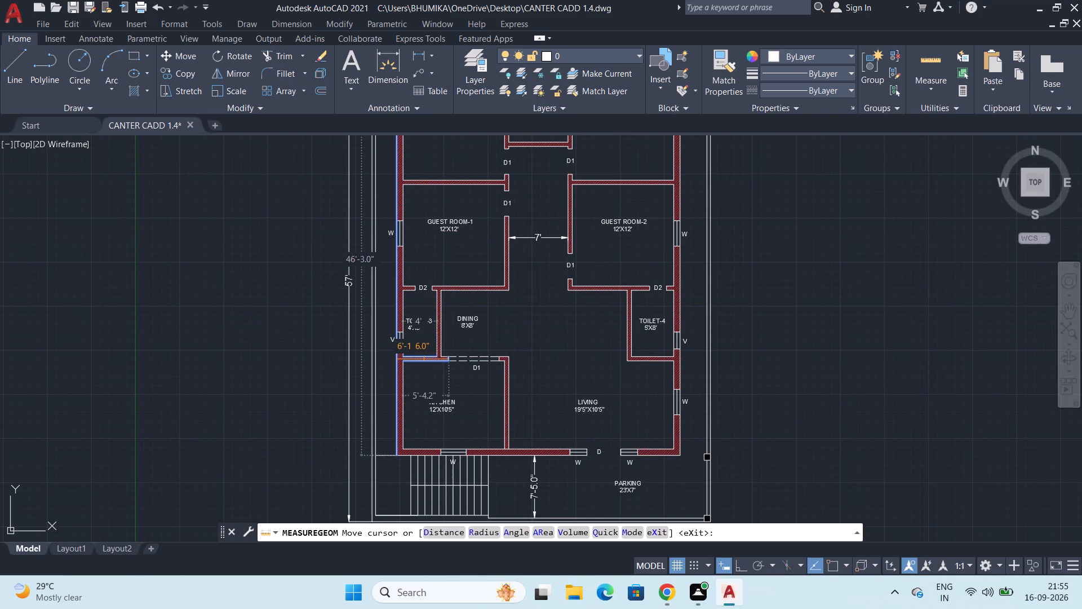
{"action": "scroll", "coordinate": [431, 345], "scroll_direction": "up", "scroll_amount": 2}
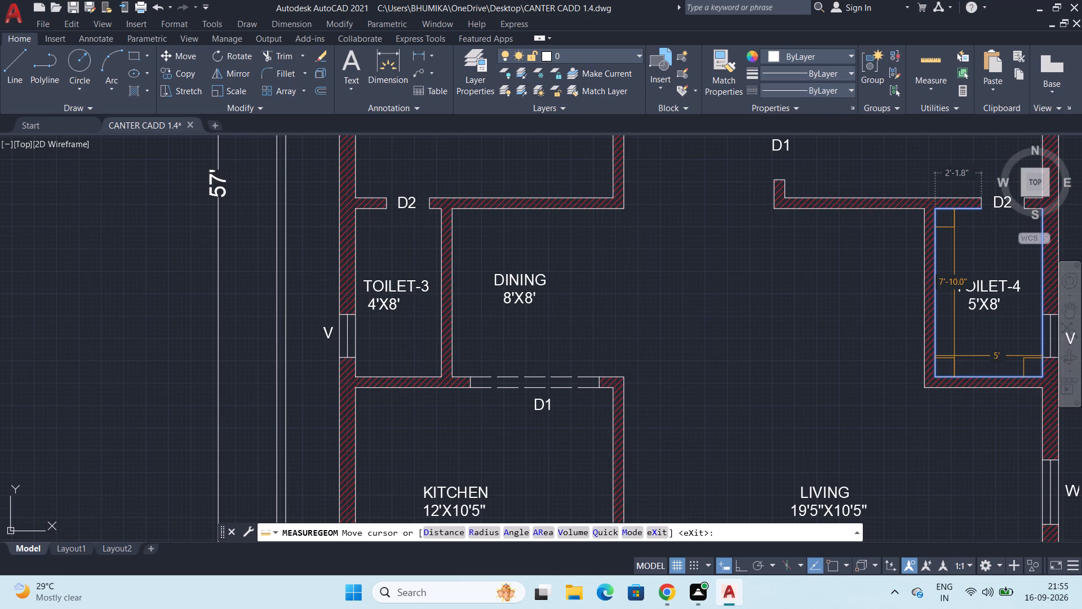
{"action": "middle_click_drag", "start_coordinate": [812, 475], "coordinate": [768, 354]}
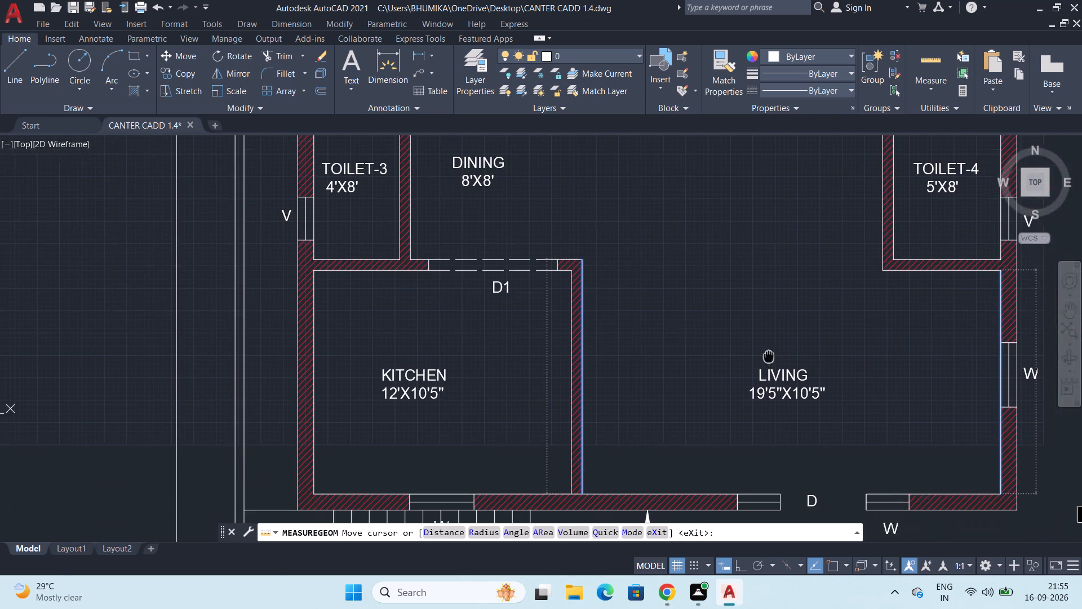
{"action": "middle_click_drag", "start_coordinate": [768, 354], "coordinate": [766, 349]}
{"action": "scroll", "coordinate": [766, 346], "scroll_direction": "down", "scroll_amount": 1}
{"action": "middle_click_drag", "start_coordinate": [766, 346], "coordinate": [738, 365]}
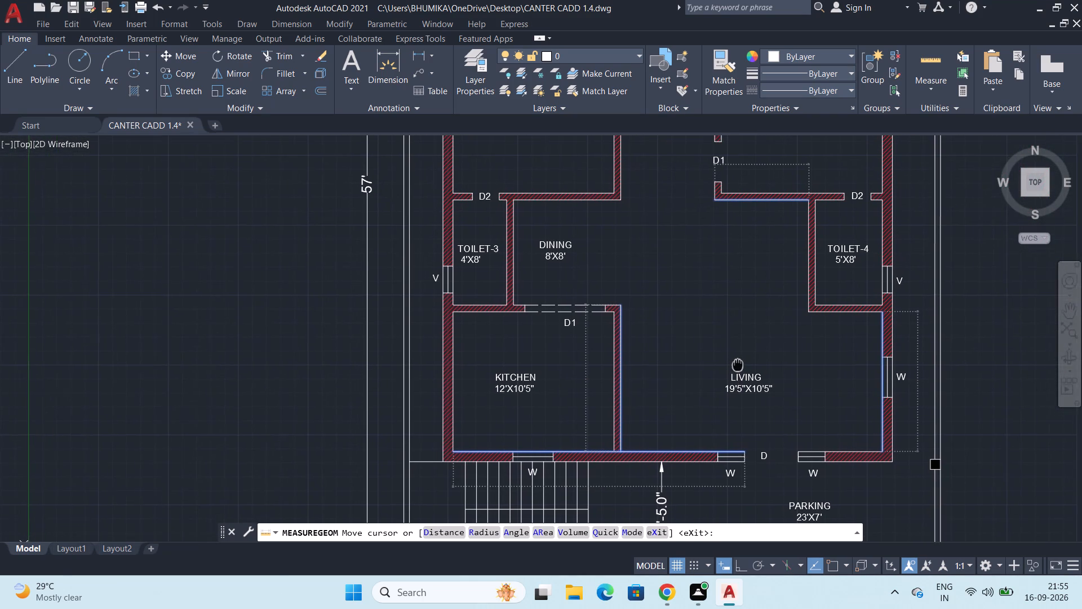
{"action": "middle_click_drag", "start_coordinate": [738, 365], "coordinate": [684, 338]}
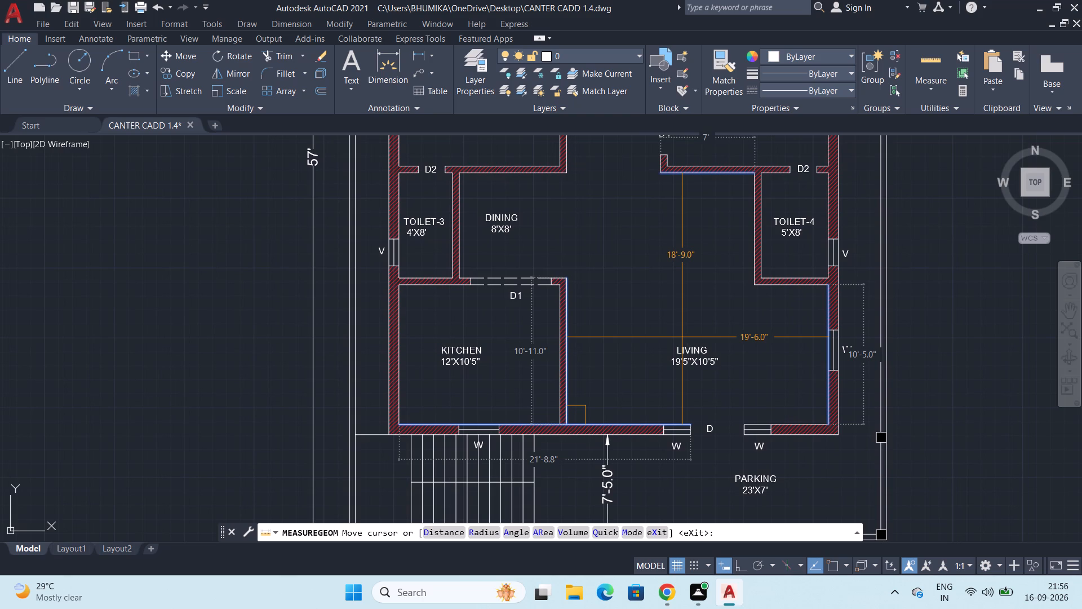
{"action": "scroll", "coordinate": [682, 337], "scroll_direction": "down", "scroll_amount": 1}
{"action": "middle_click_drag", "start_coordinate": [682, 337], "coordinate": [675, 389]}
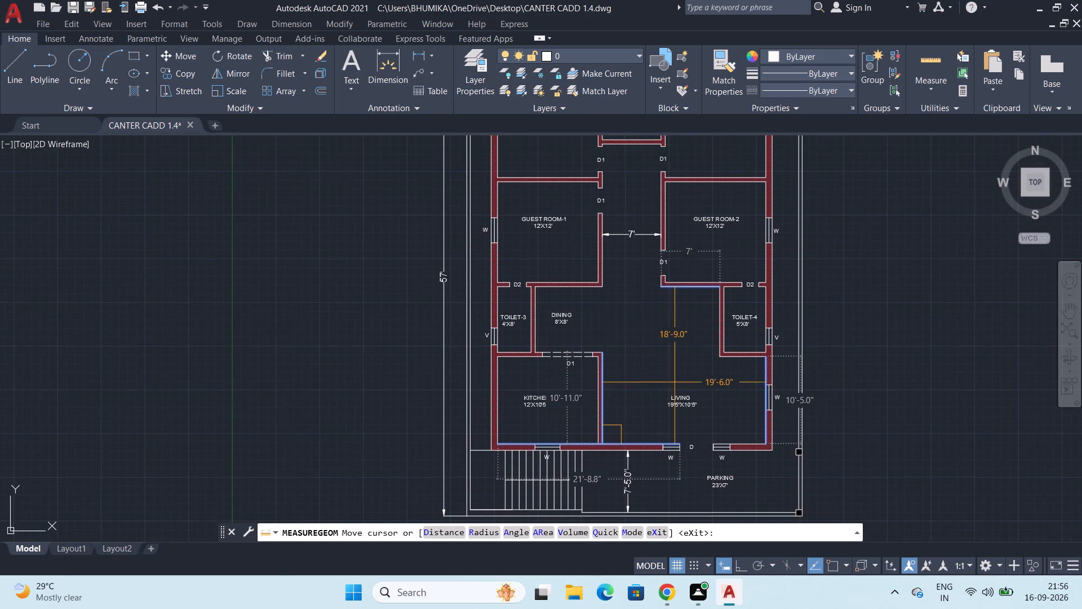
{"action": "key", "text": "Escape"}
Save the CANTER CADD 1.4 drawing again with the whole floor plan in view.
{"action": "scroll", "coordinate": [675, 370], "scroll_direction": "down", "scroll_amount": 2}
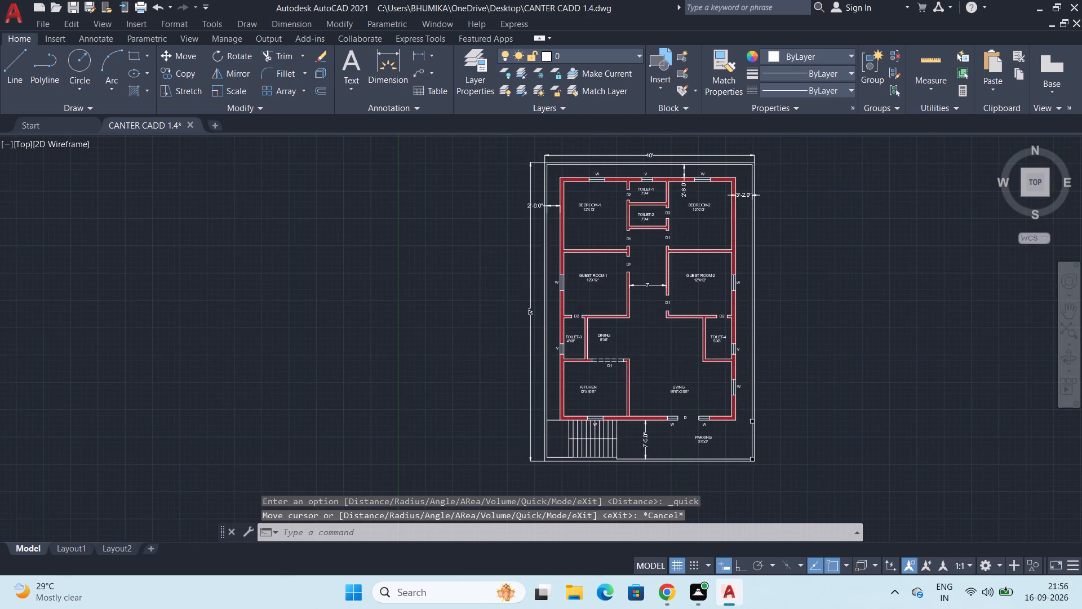
{"action": "middle_click_drag", "start_coordinate": [676, 368], "coordinate": [611, 359]}
{"action": "scroll", "coordinate": [604, 347], "scroll_direction": "up", "scroll_amount": 2}
{"action": "scroll", "coordinate": [604, 347], "scroll_direction": "down", "scroll_amount": 1}
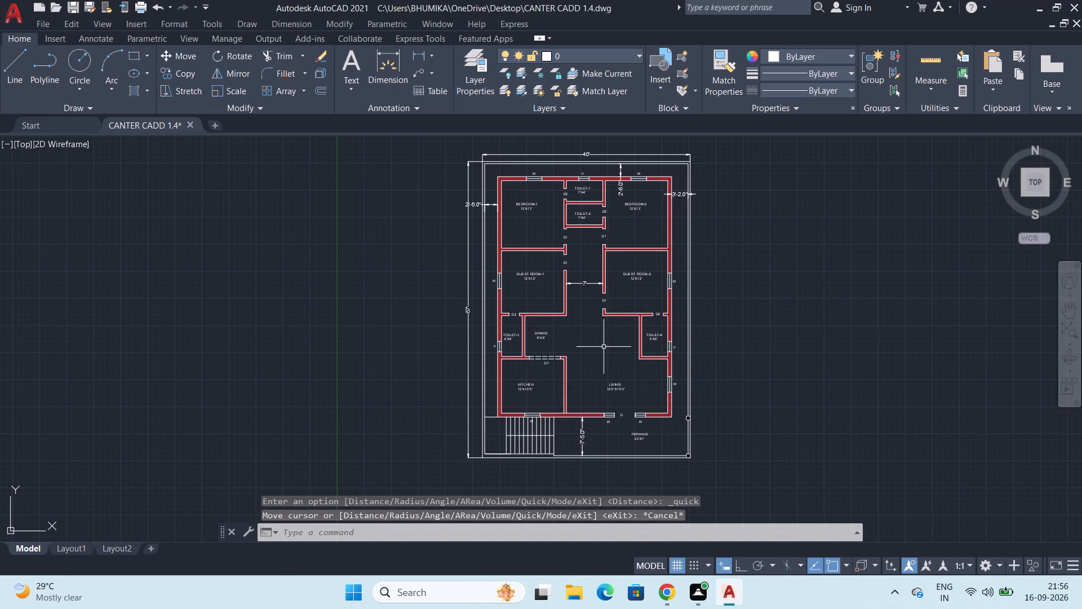
{"action": "key", "text": "ctrl+s"}
{"action": "key", "text": "ctrl+s"}
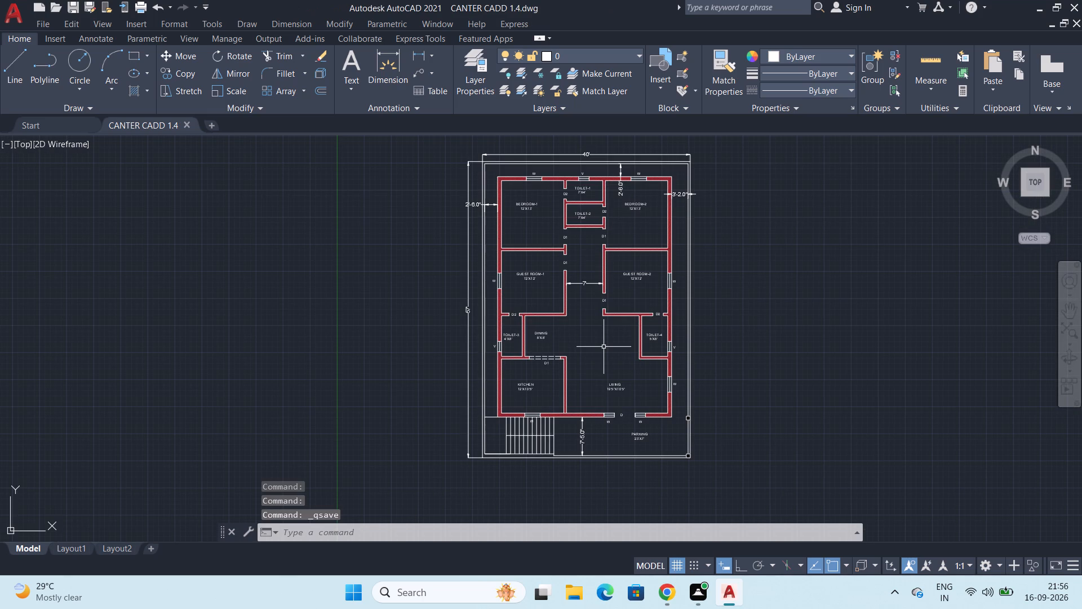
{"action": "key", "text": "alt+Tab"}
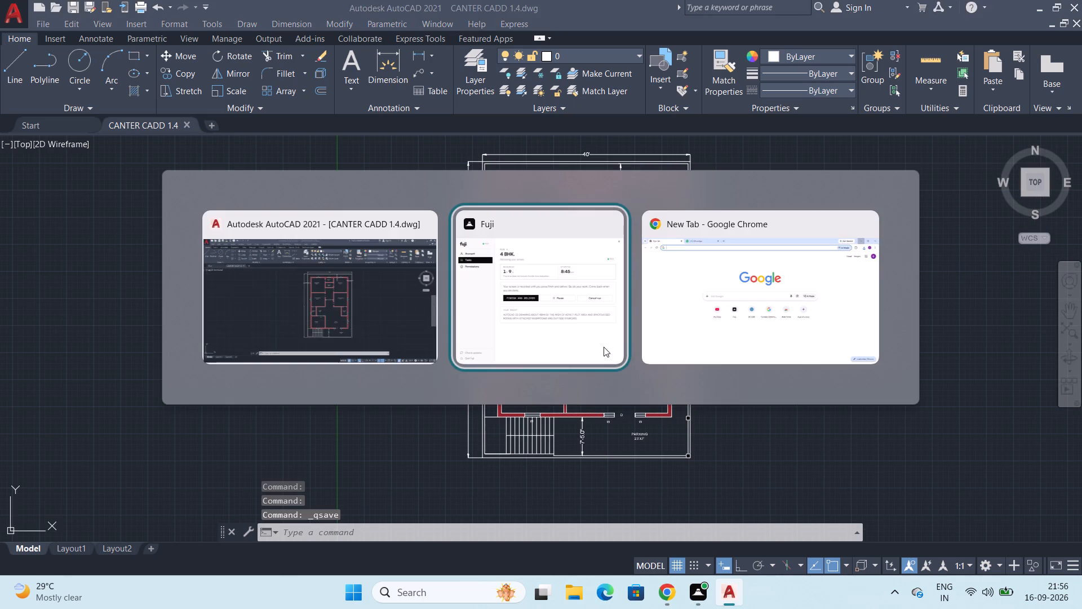